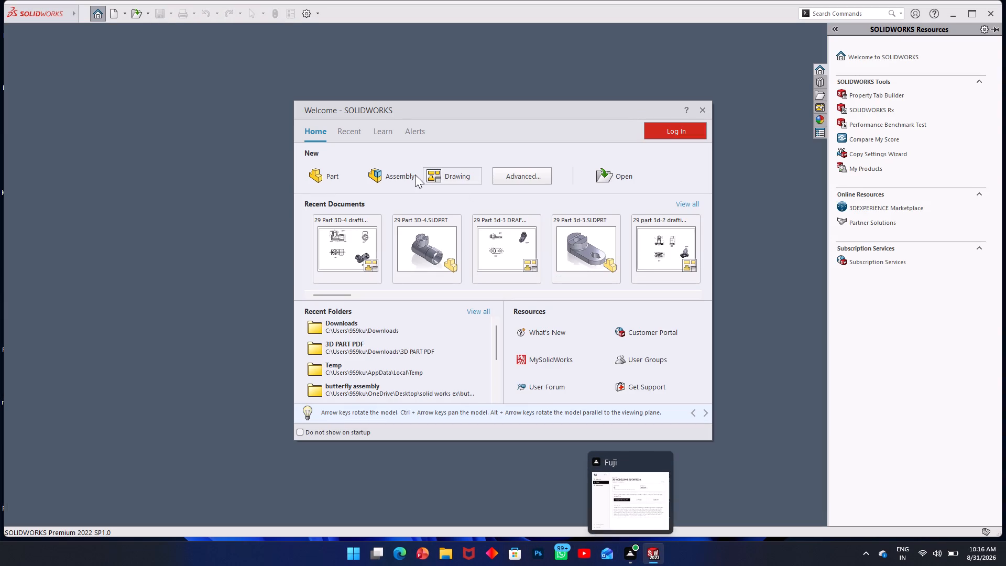
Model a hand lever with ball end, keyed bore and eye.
Create a new part document.
left_click(69, 14)
left_click(85, 16)
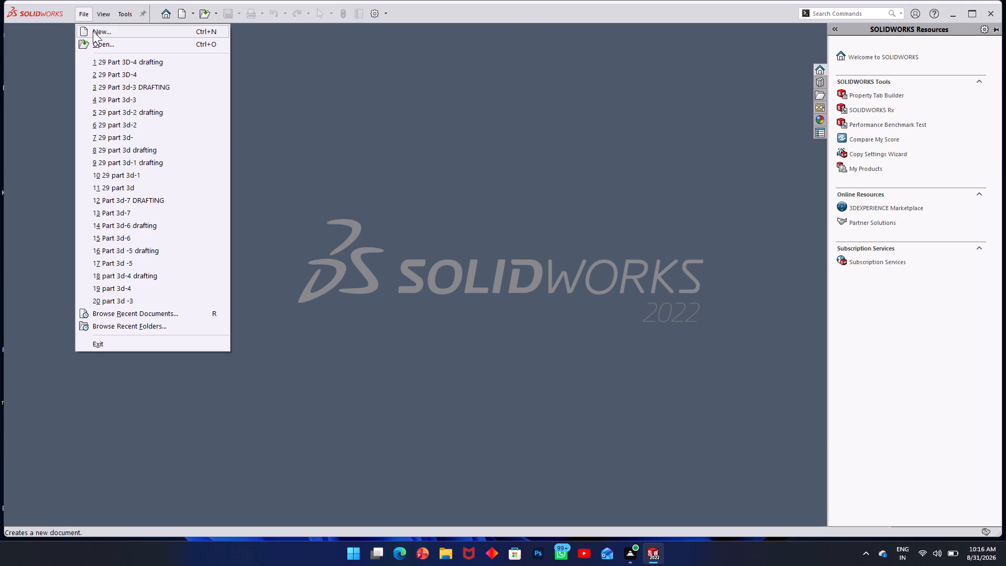
left_click(93, 31)
left_click(216, 248)
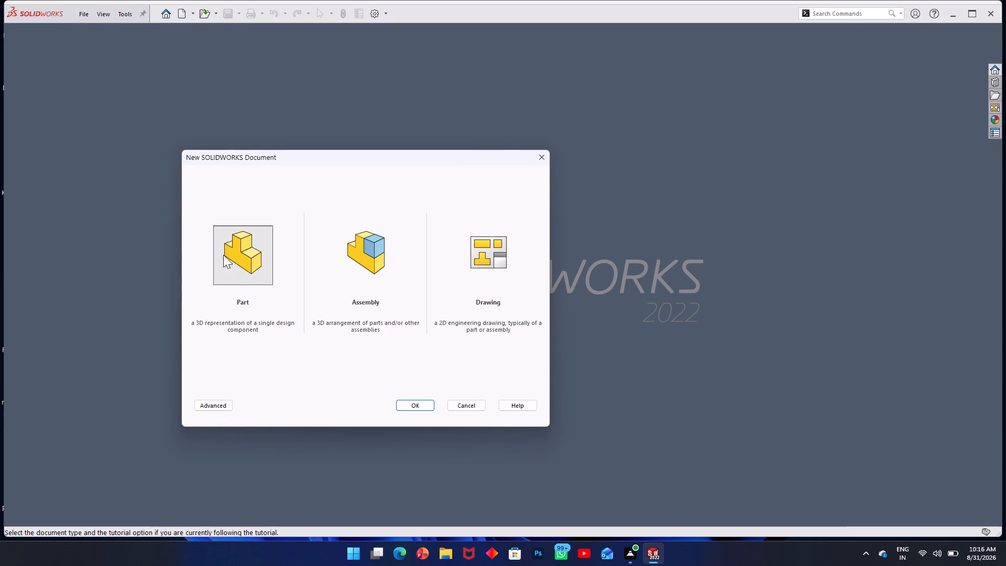
left_click(419, 398)
left_click(419, 407)
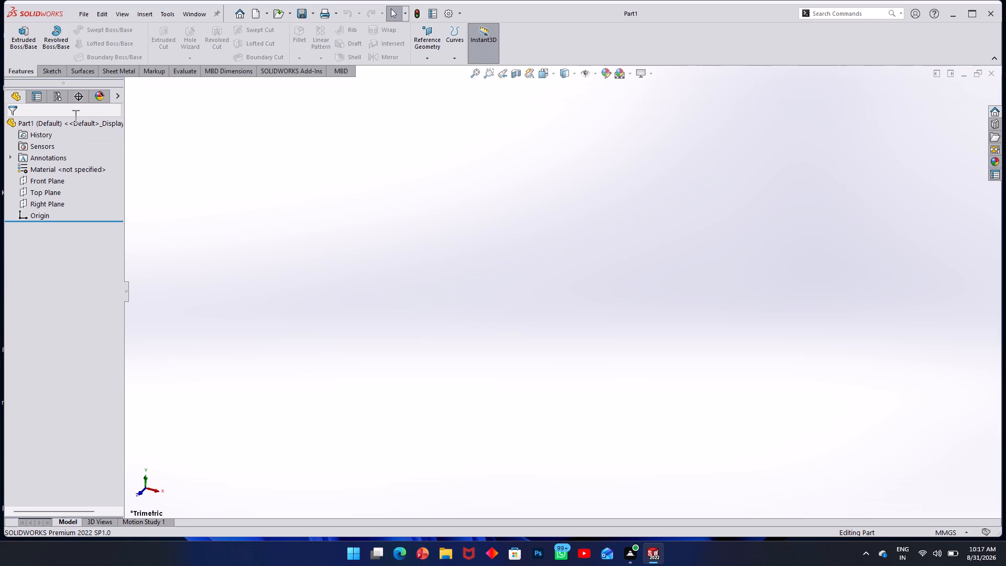
Start a new sketch in the empty part, bringing up the default planes for selection.
left_click(38, 71)
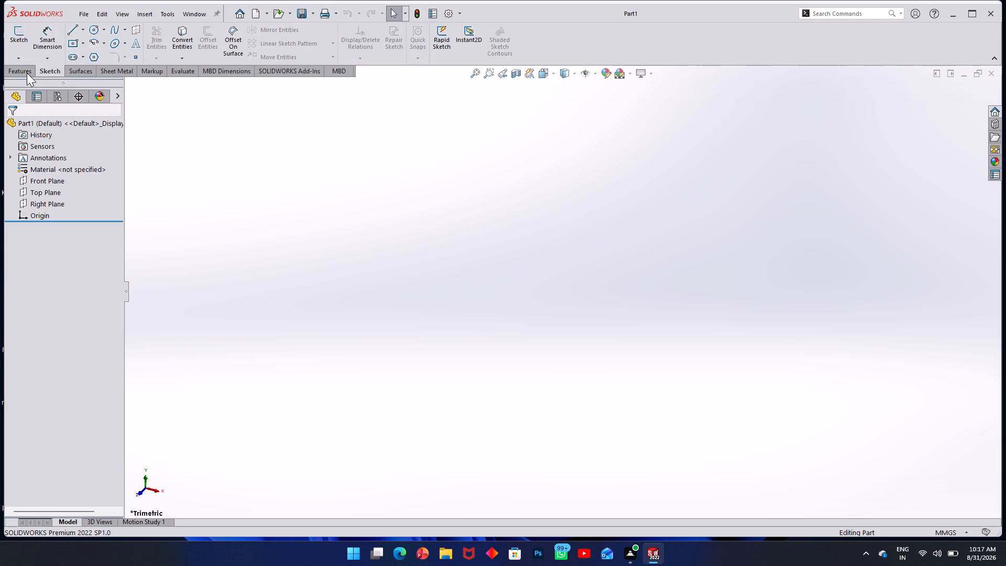
left_click(23, 51)
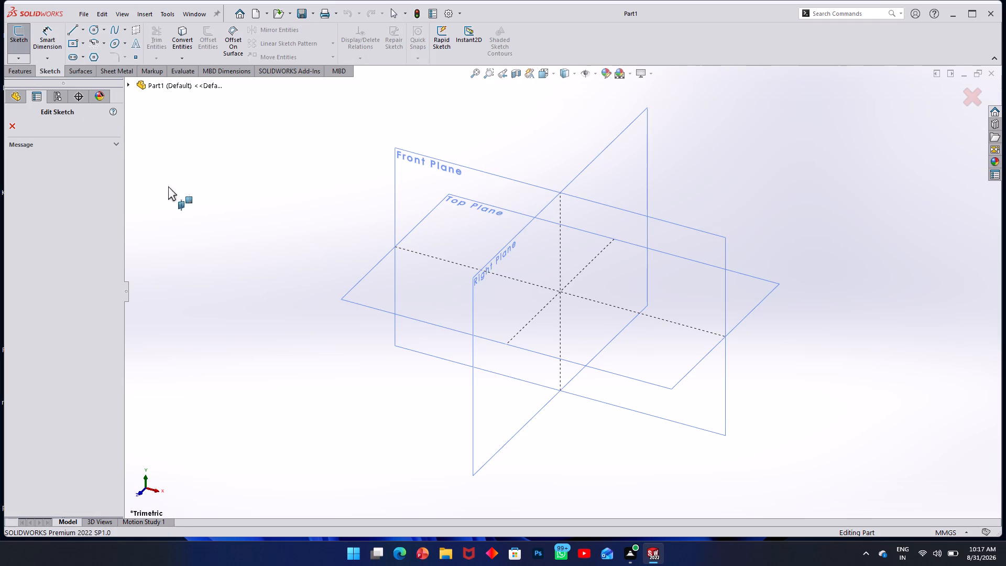
left_click(177, 187)
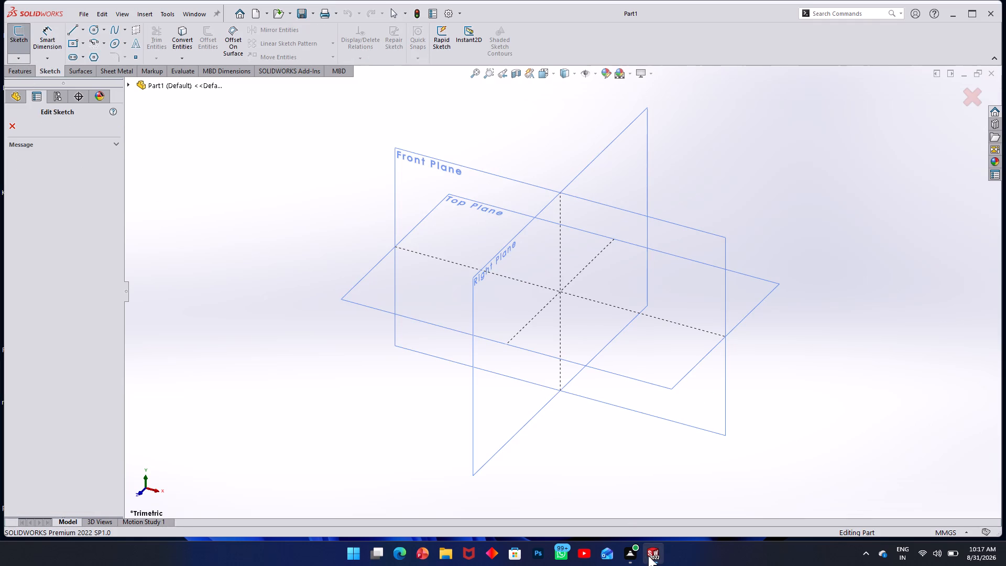
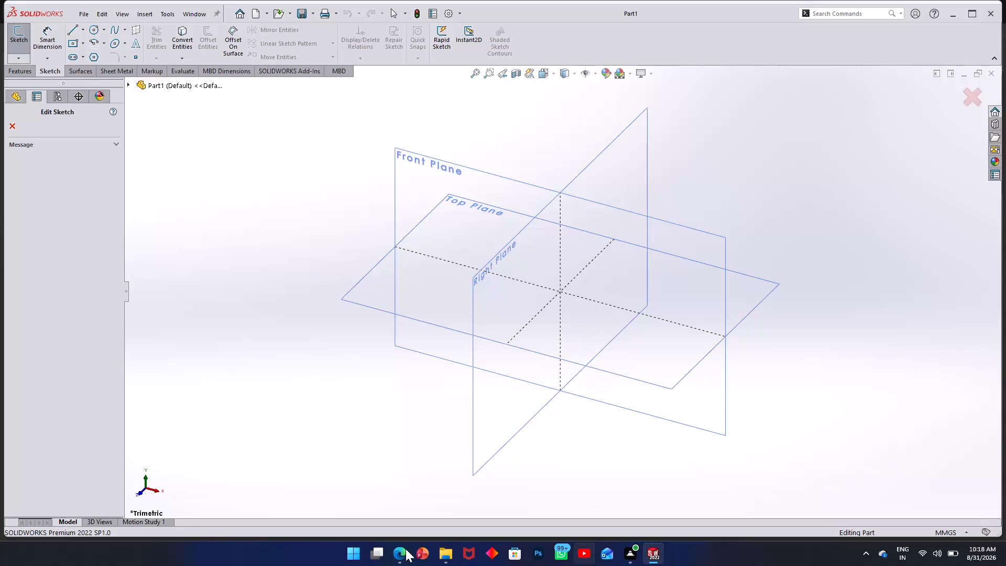
Close the browser window holding the reference drawing PDF and the 31-08-2026 folder window.
left_click(393, 551)
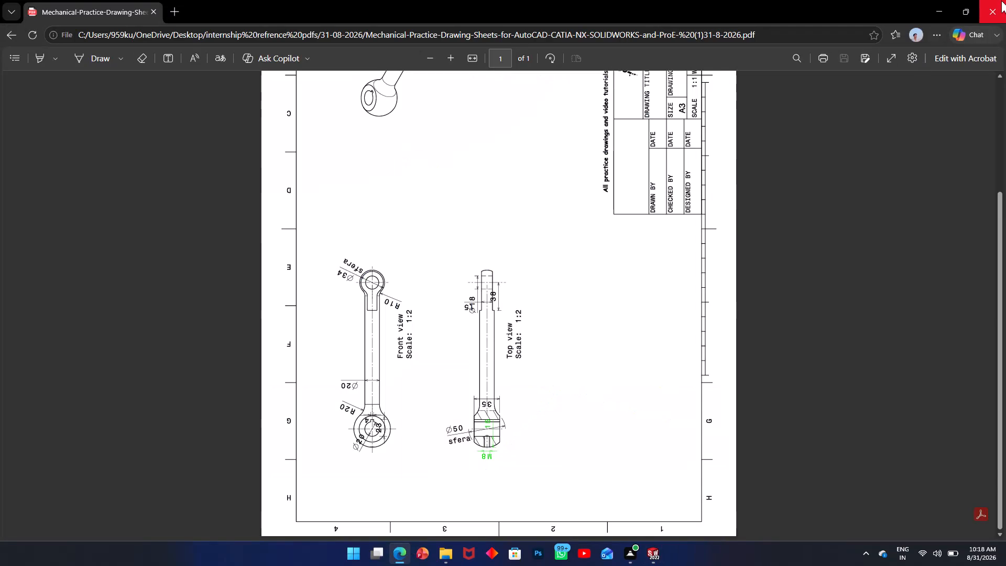
left_click(1002, 0)
left_click(441, 559)
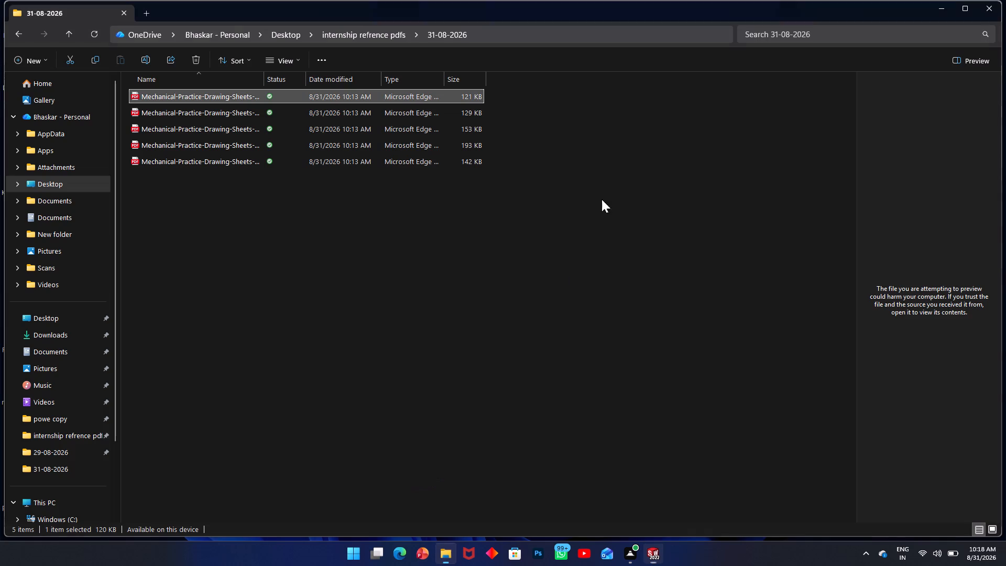
left_click(988, 9)
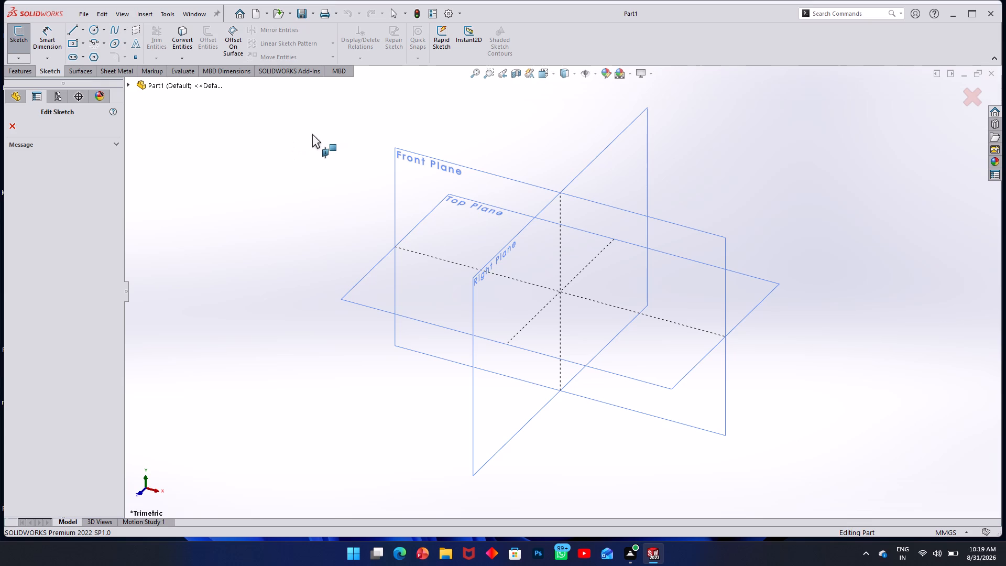
Open the sketch on the Top Plane and draw a vertical centerline about 182 mm long through the origin.
left_click(411, 285)
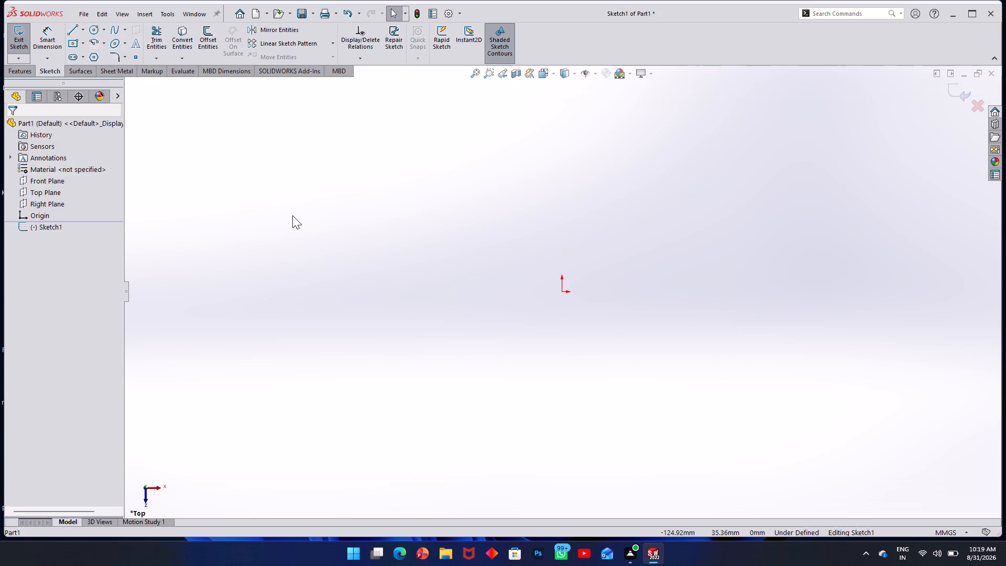
left_click(85, 30)
left_click(89, 57)
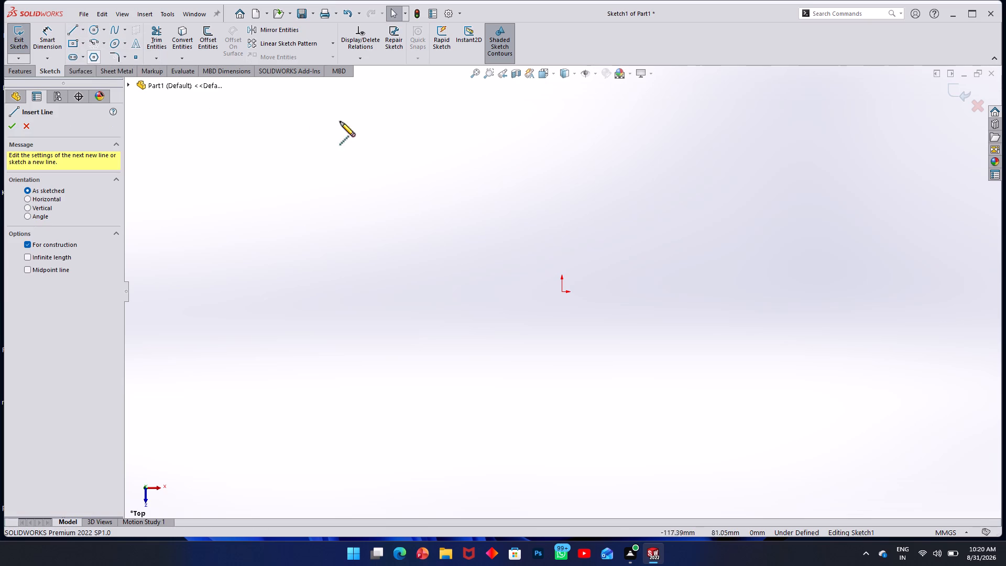
left_click(559, 97)
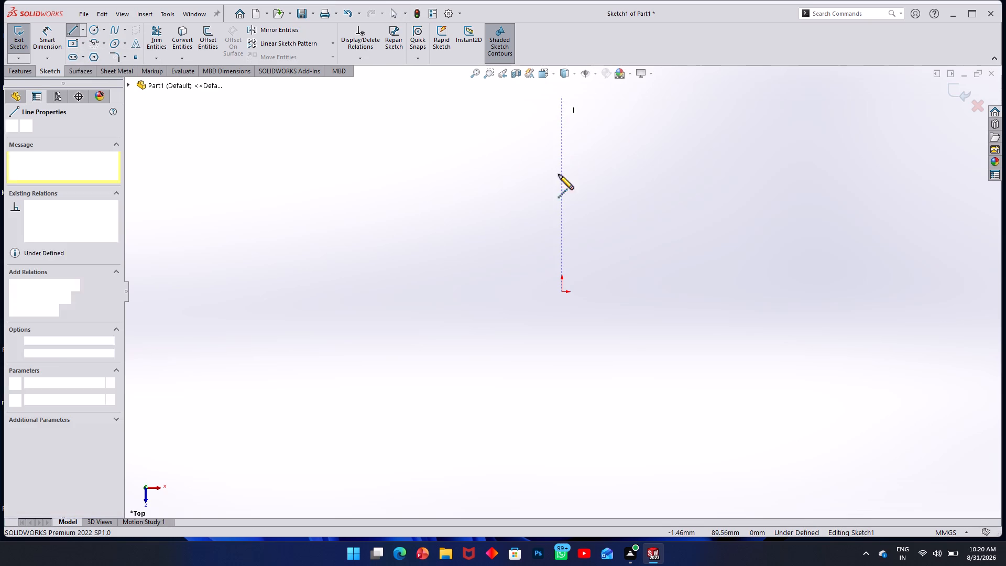
left_click(561, 489)
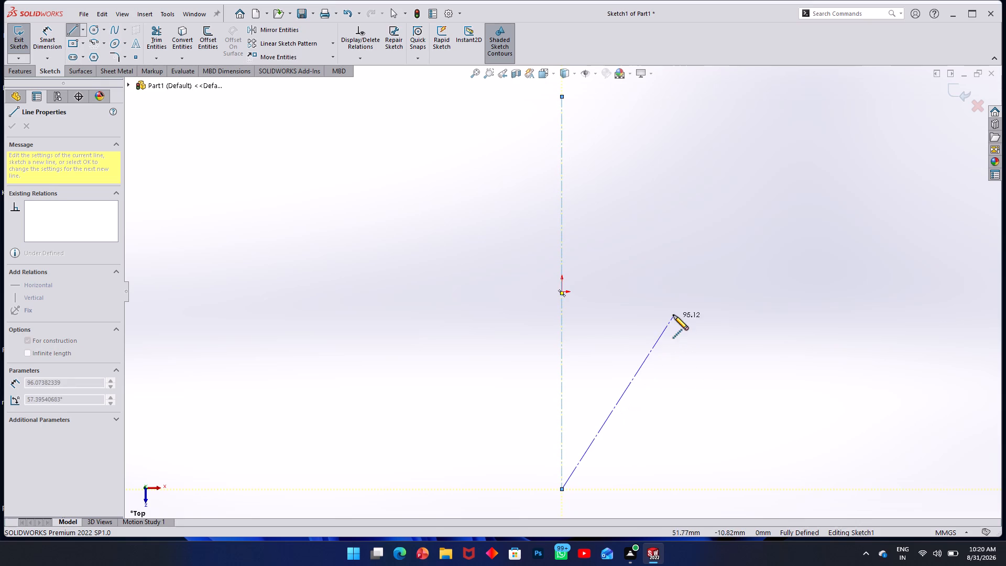
key("Escape")
Draw a long horizontal centerline through the origin, crossing the vertical one, and close the sketch.
left_click(81, 25)
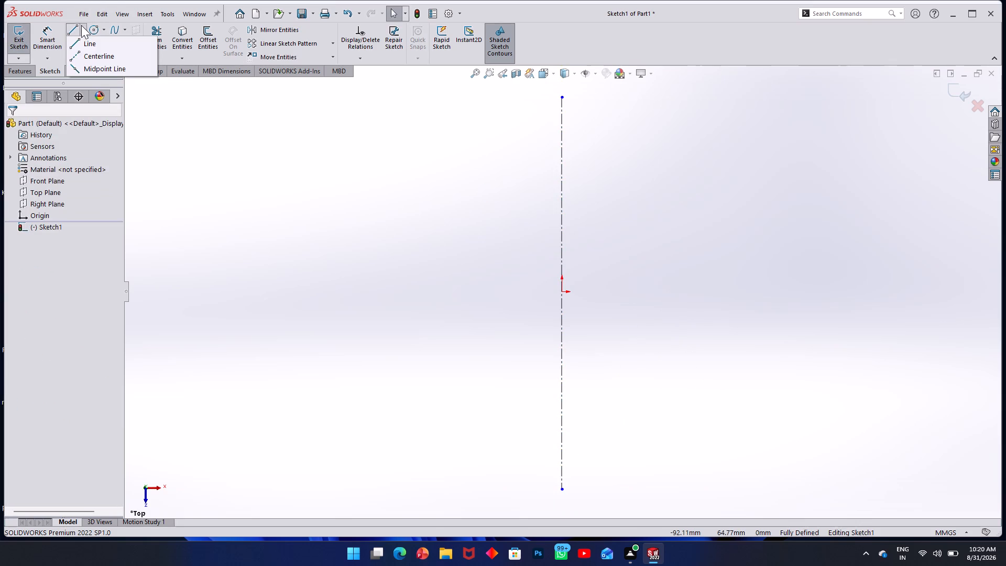
left_click(80, 51)
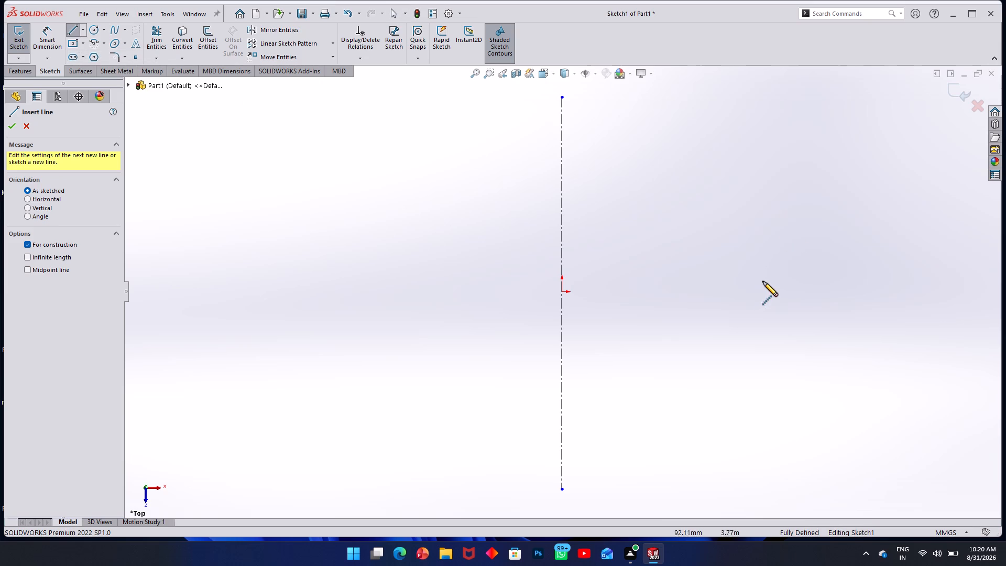
left_click(936, 291)
left_click(166, 295)
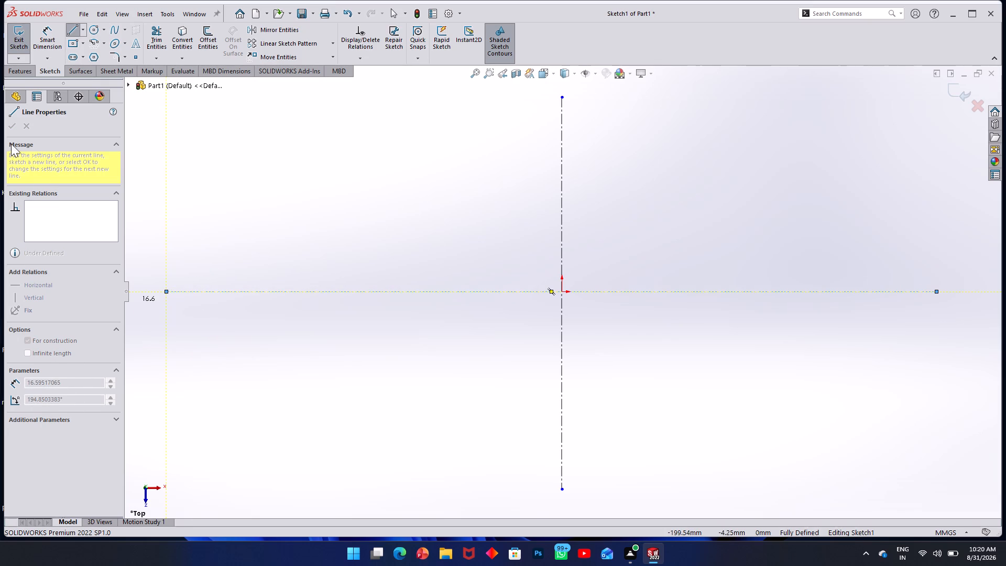
key("Escape")
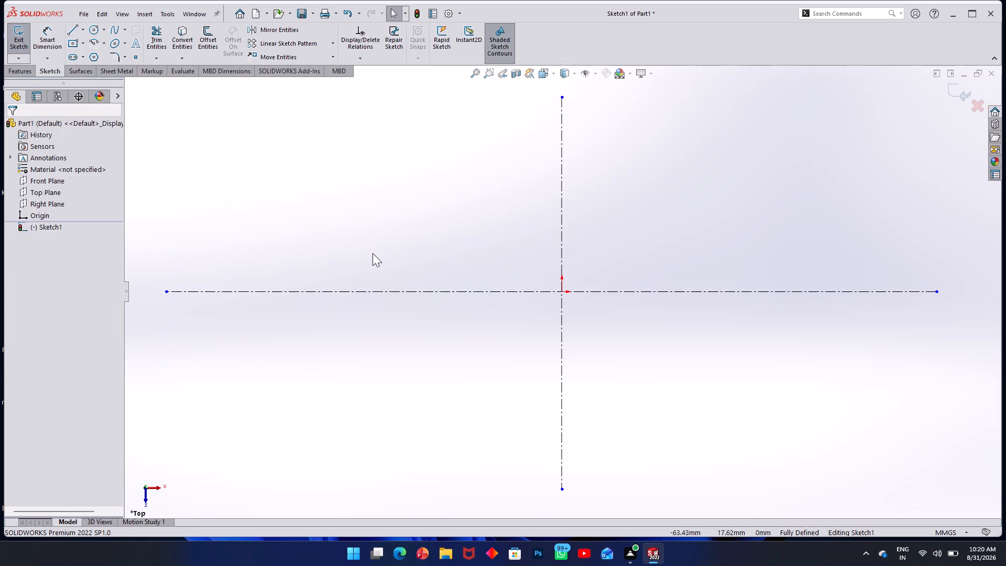
left_click(303, 266)
left_click(303, 266)
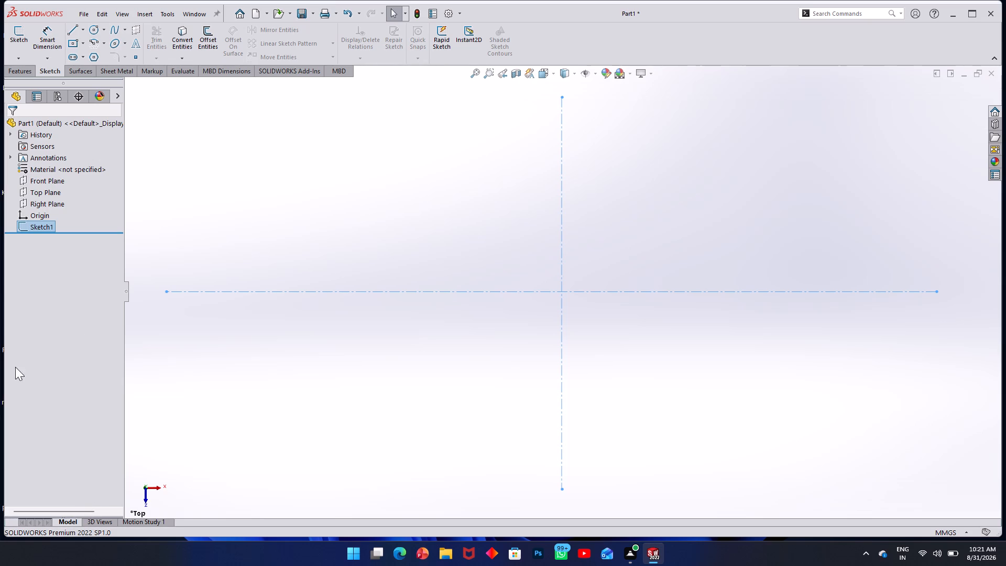
Add a circle centred on the origin to the centerline sketch, about 46 mm in diameter.
left_click(94, 34)
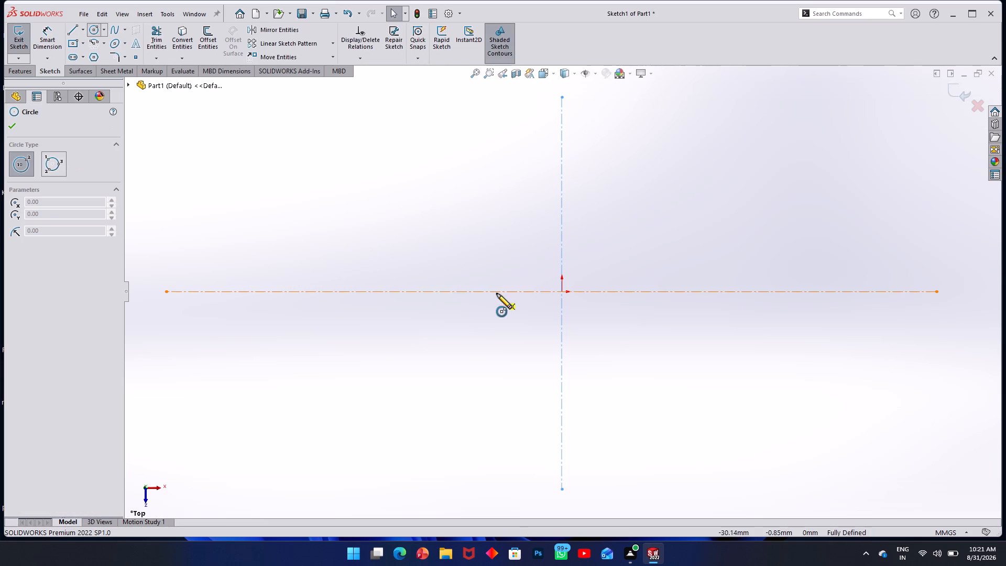
left_click(562, 291)
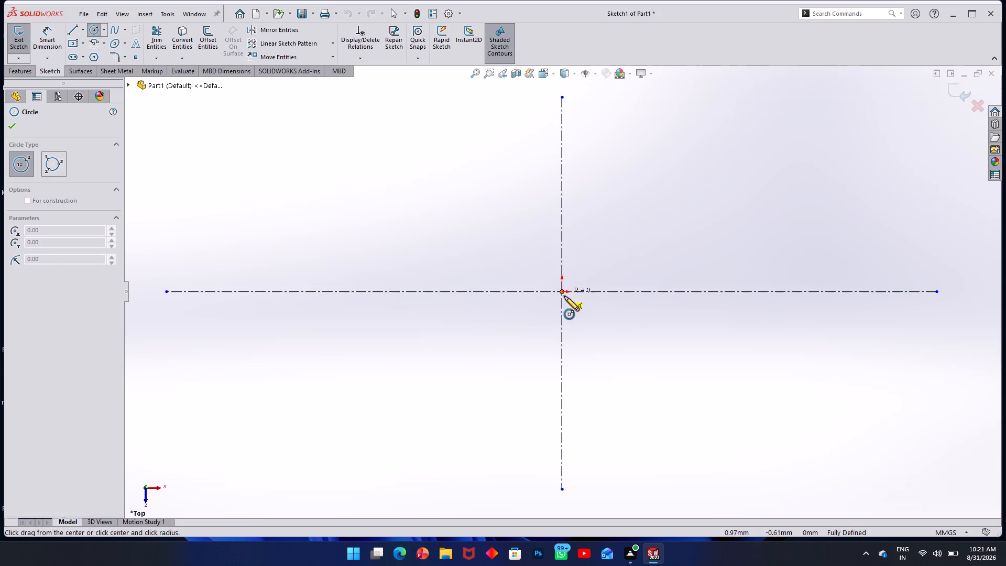
left_click(600, 323)
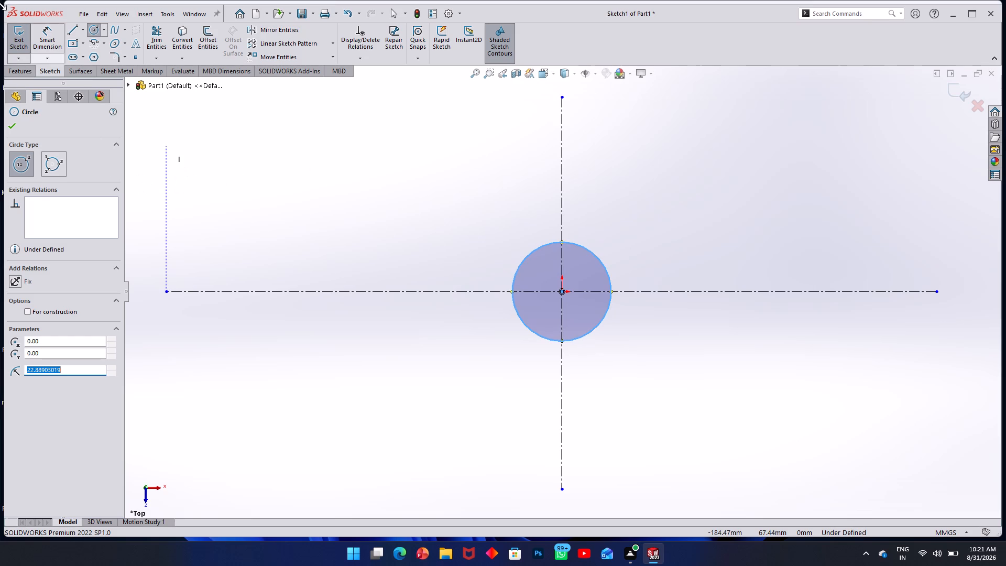
left_click(101, 29)
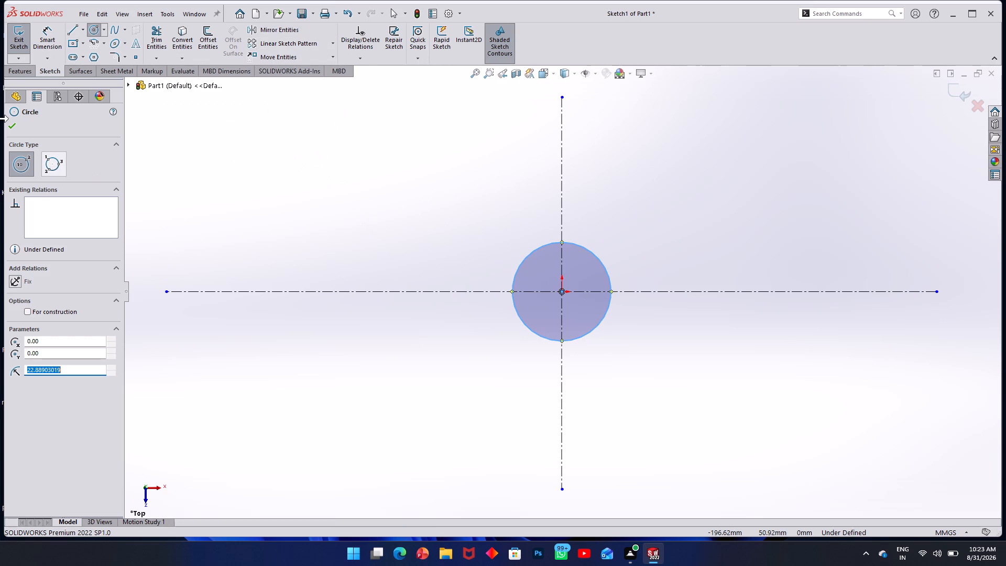
Dimension the circle with a diameter of 20 mm and exit the sketch.
left_click(46, 30)
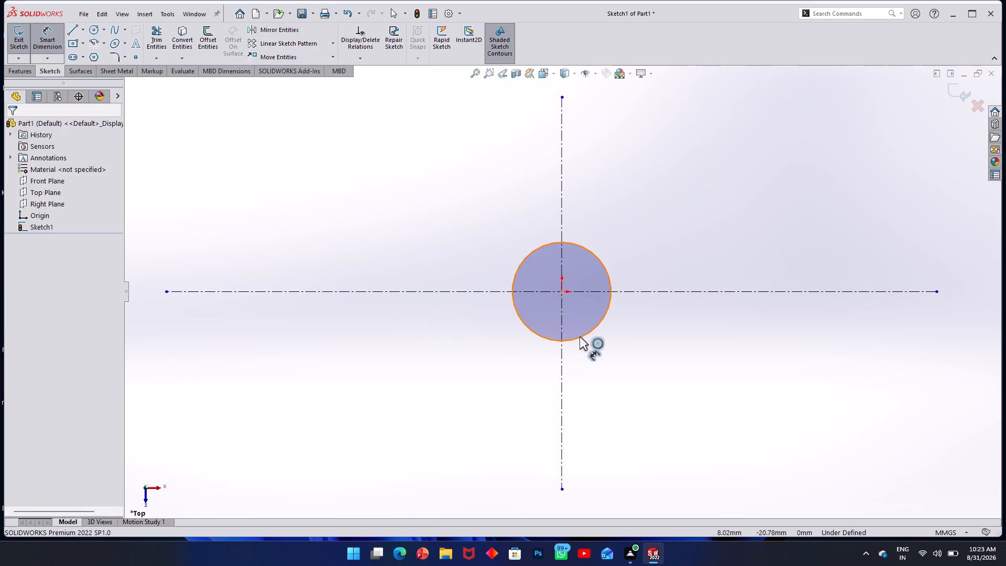
left_click(581, 337)
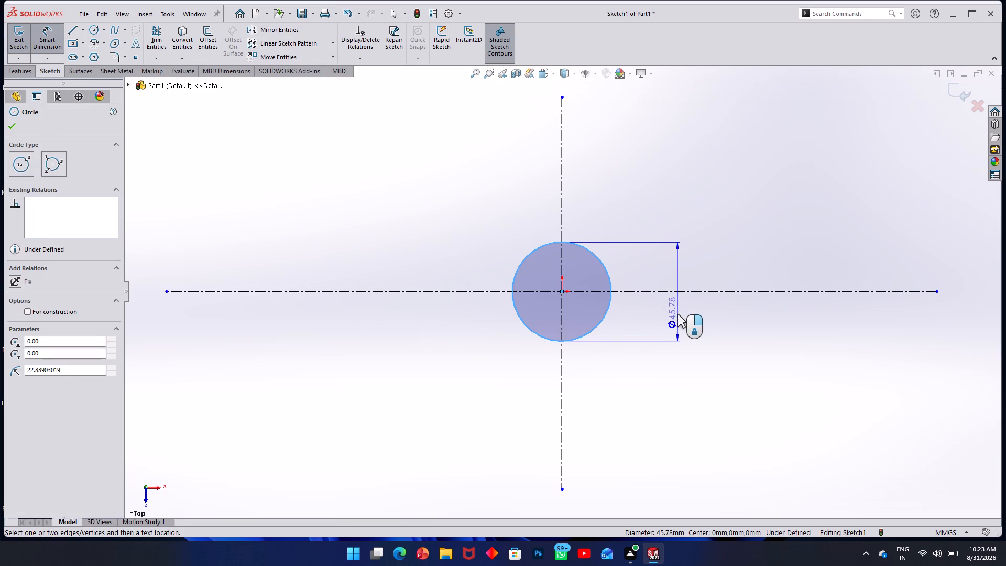
left_click(677, 314)
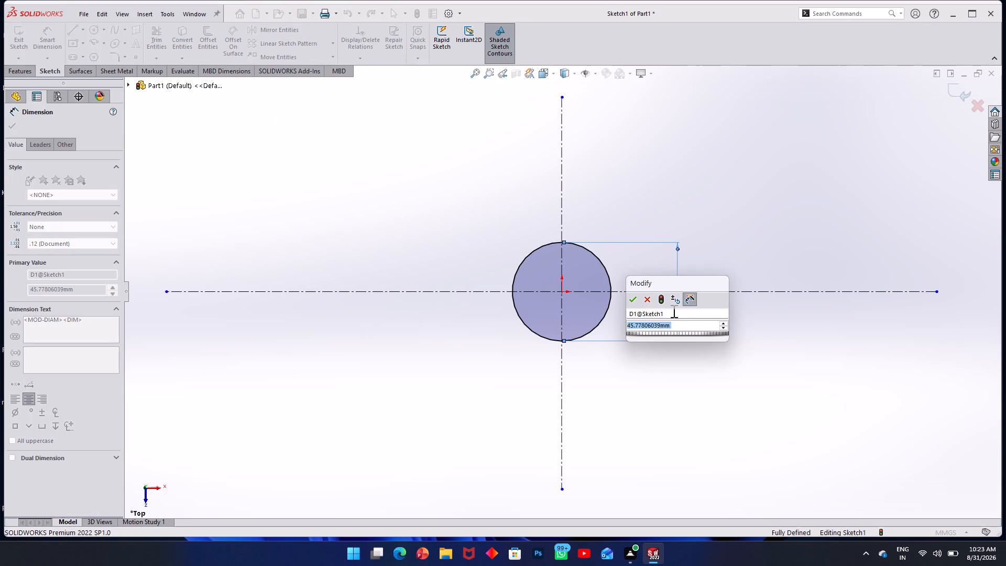
type("20")
key("Return")
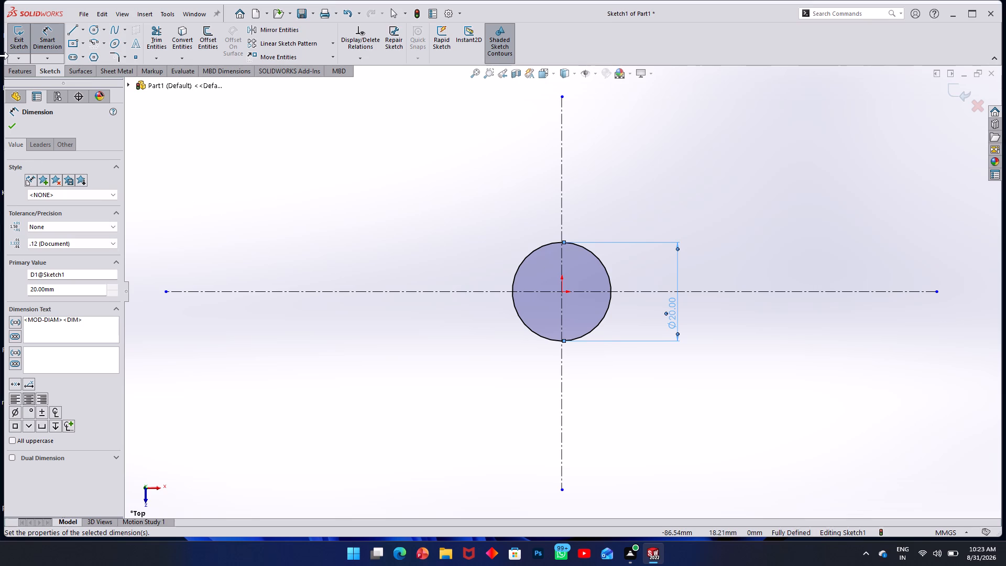
left_click(22, 48)
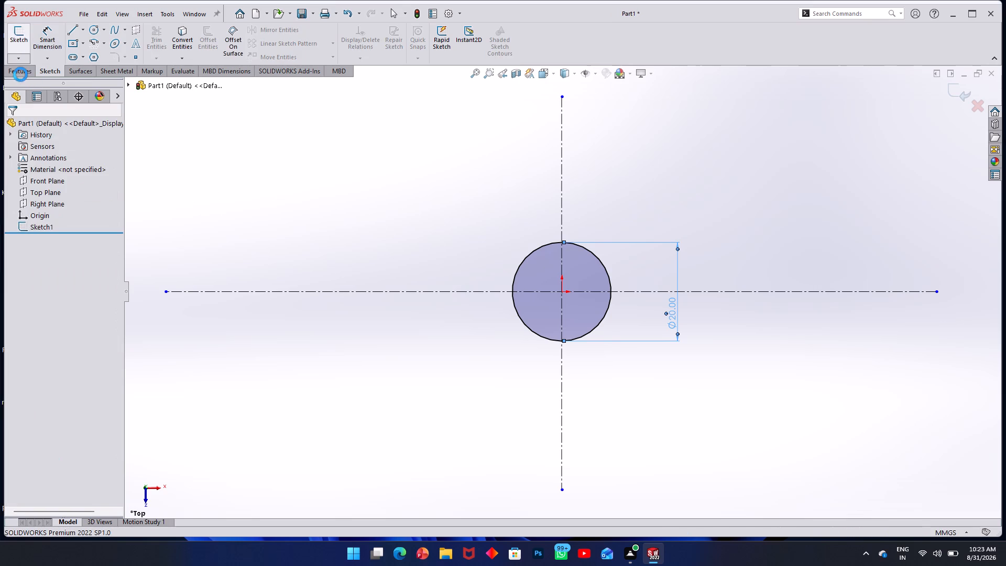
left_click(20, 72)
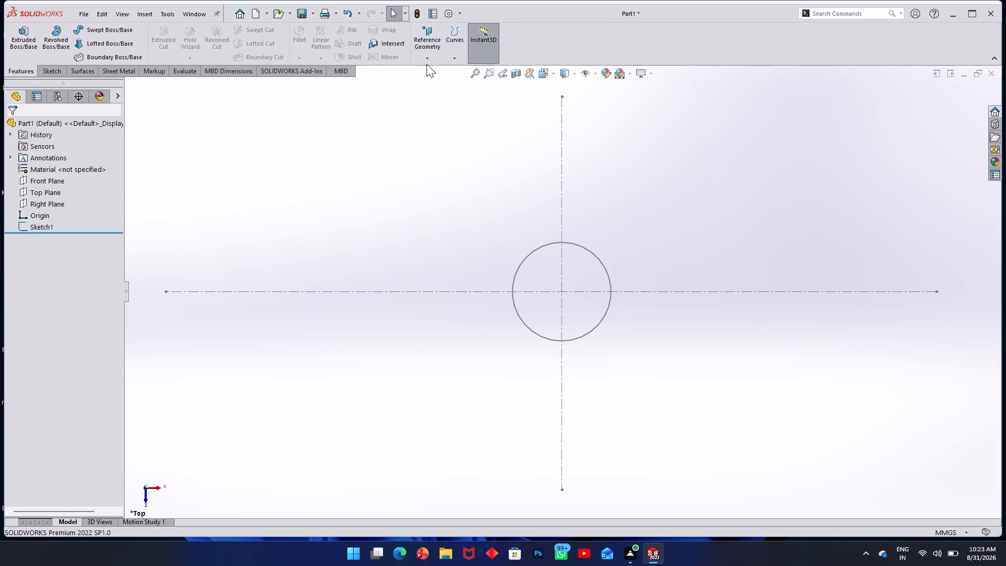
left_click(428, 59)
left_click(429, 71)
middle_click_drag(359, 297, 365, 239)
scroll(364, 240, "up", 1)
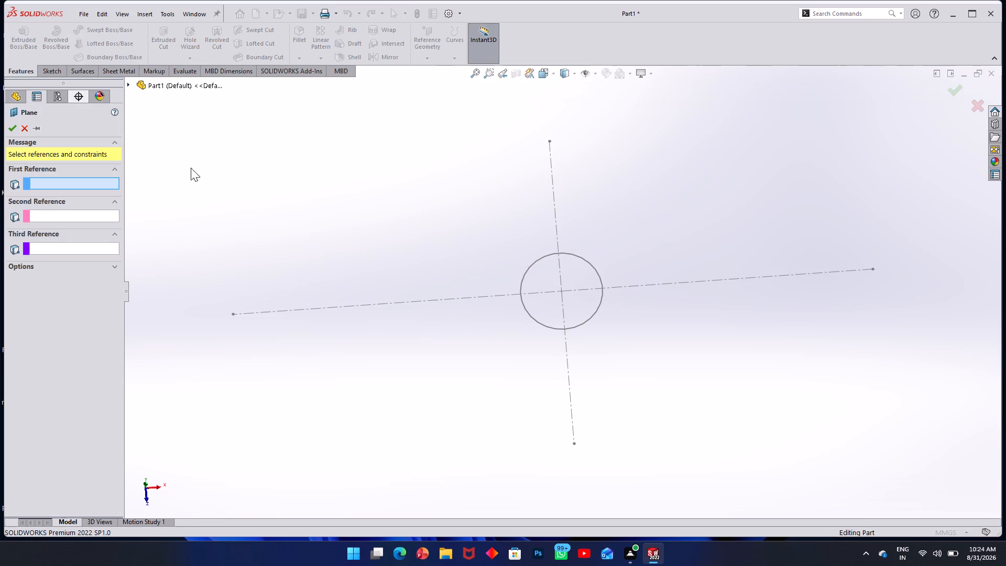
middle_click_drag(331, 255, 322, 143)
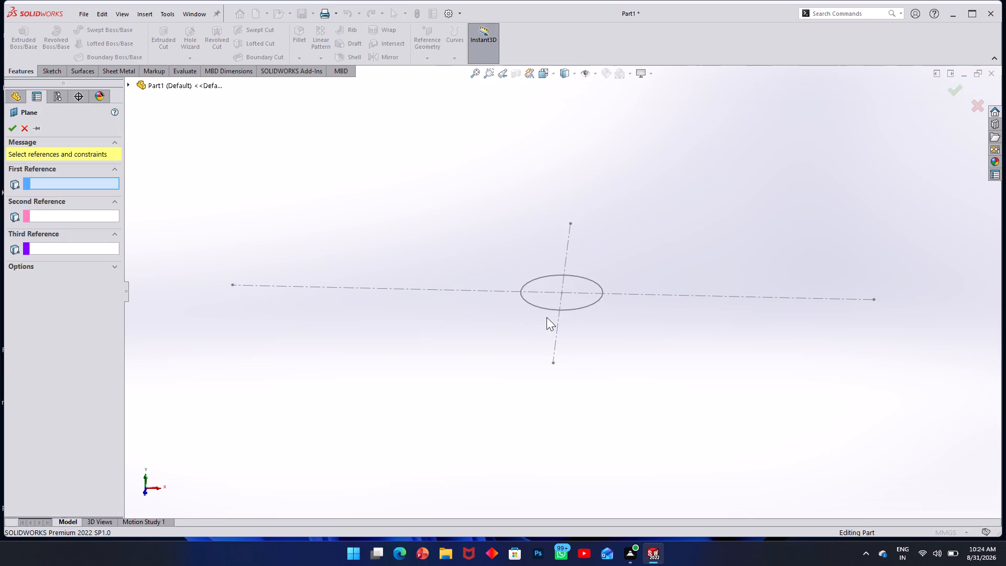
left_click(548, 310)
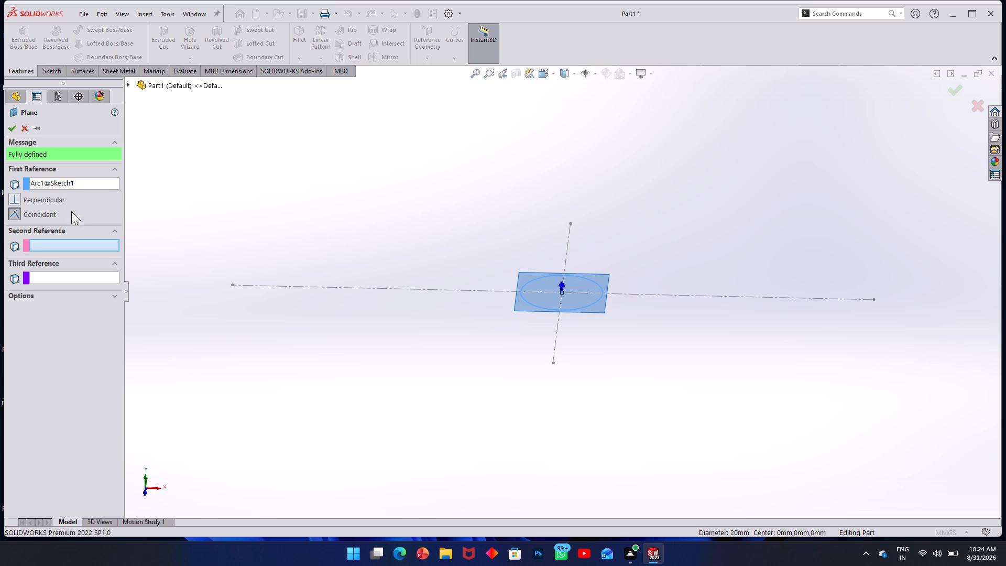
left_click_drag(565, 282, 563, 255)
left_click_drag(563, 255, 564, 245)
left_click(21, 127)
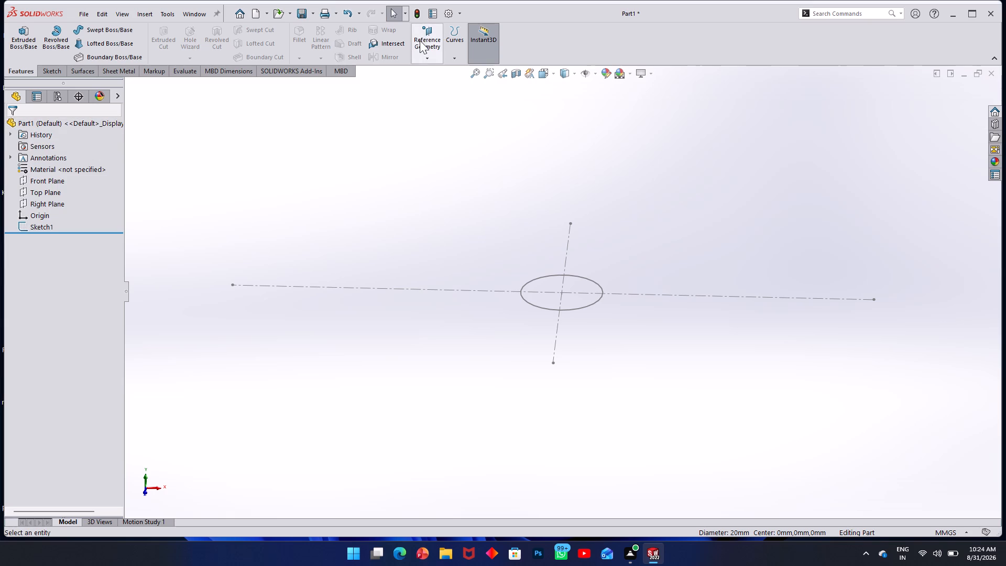
Create a reference plane offset 35 mm above the Top Plane.
left_click(420, 40)
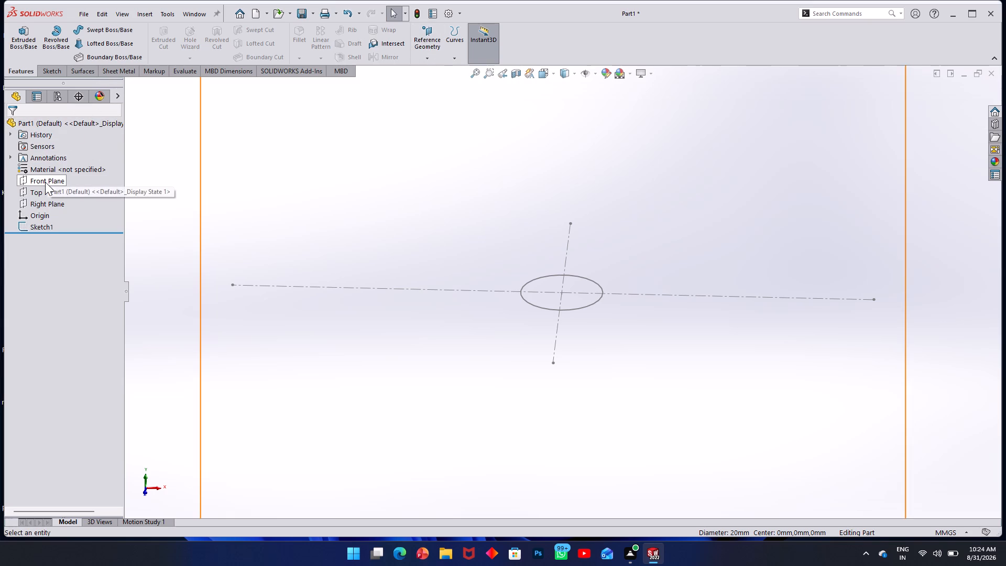
left_click(41, 195)
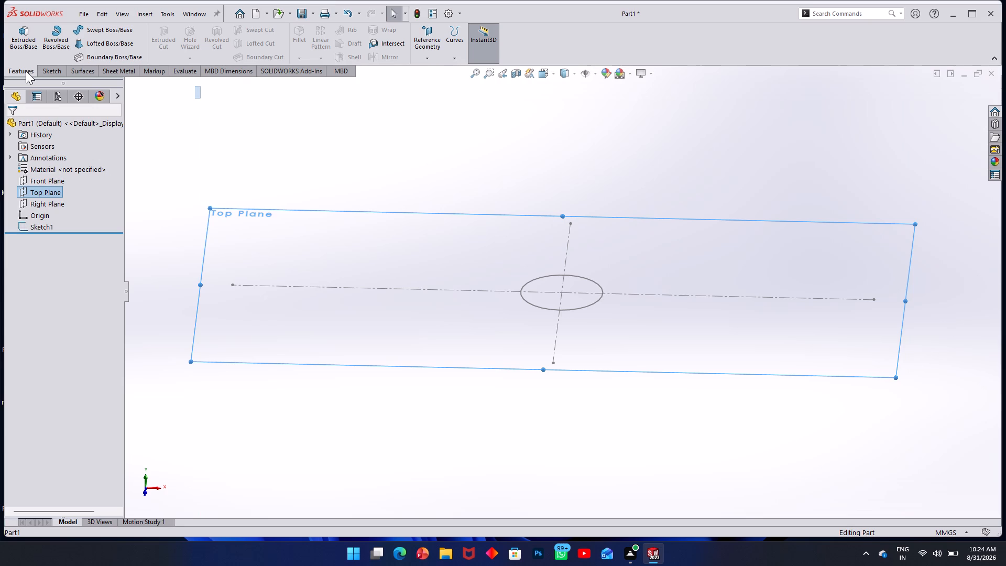
left_click(417, 59)
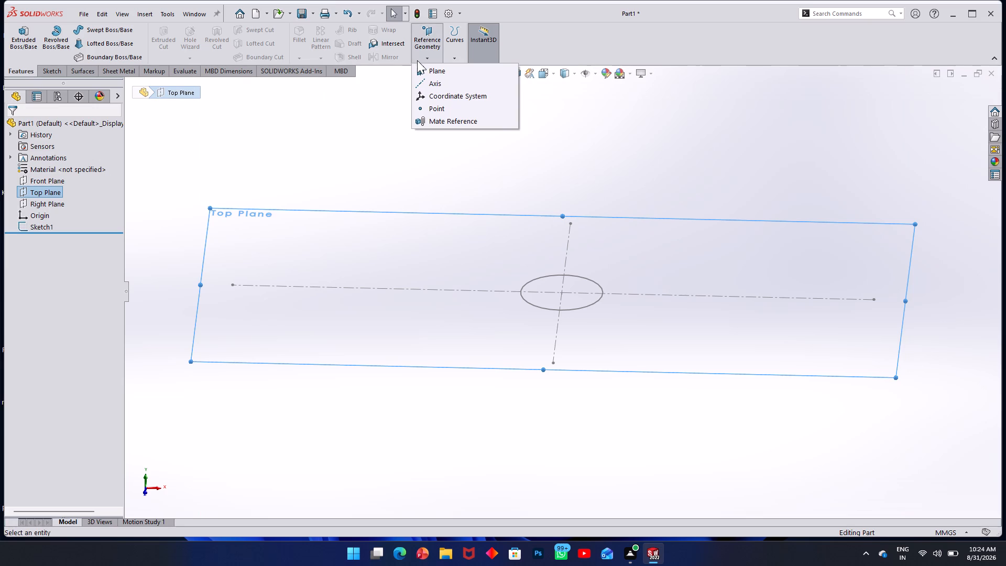
left_click(422, 67)
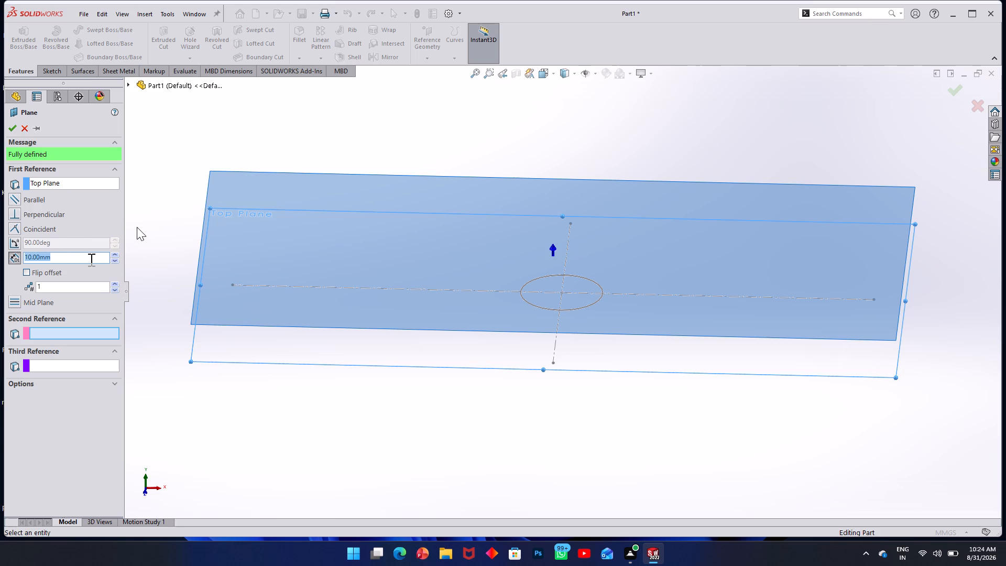
type("35")
key("Return")
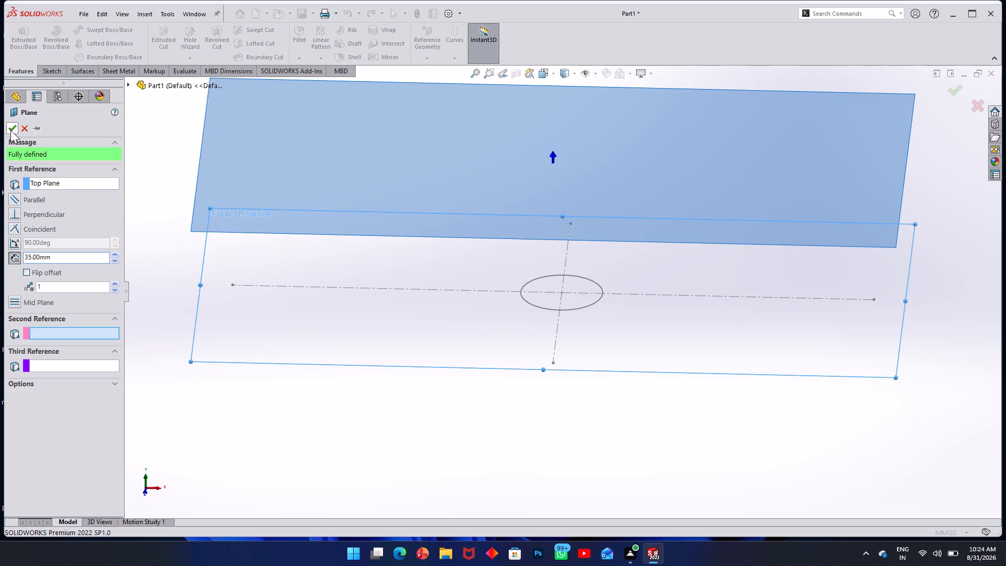
left_click(10, 130)
left_click(318, 349)
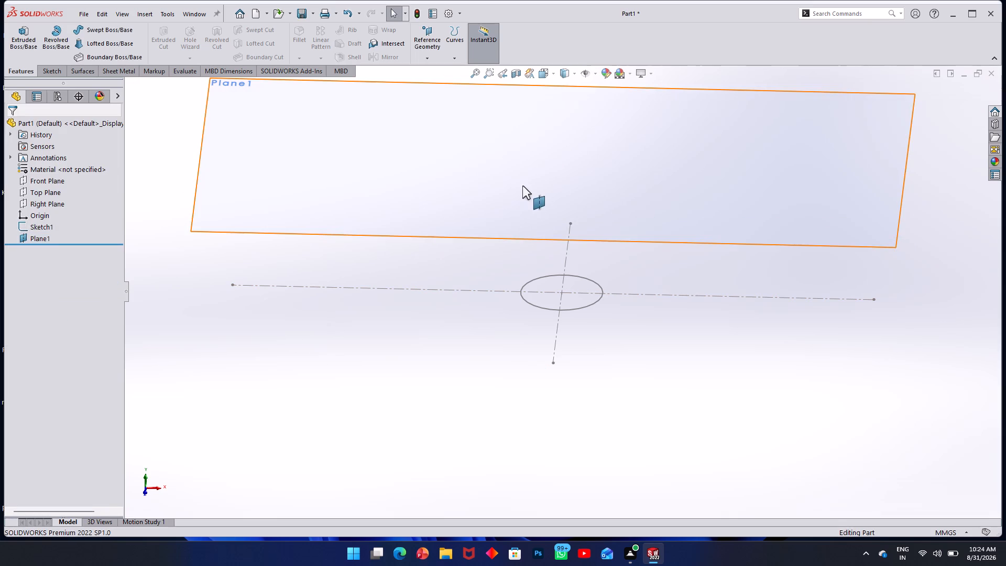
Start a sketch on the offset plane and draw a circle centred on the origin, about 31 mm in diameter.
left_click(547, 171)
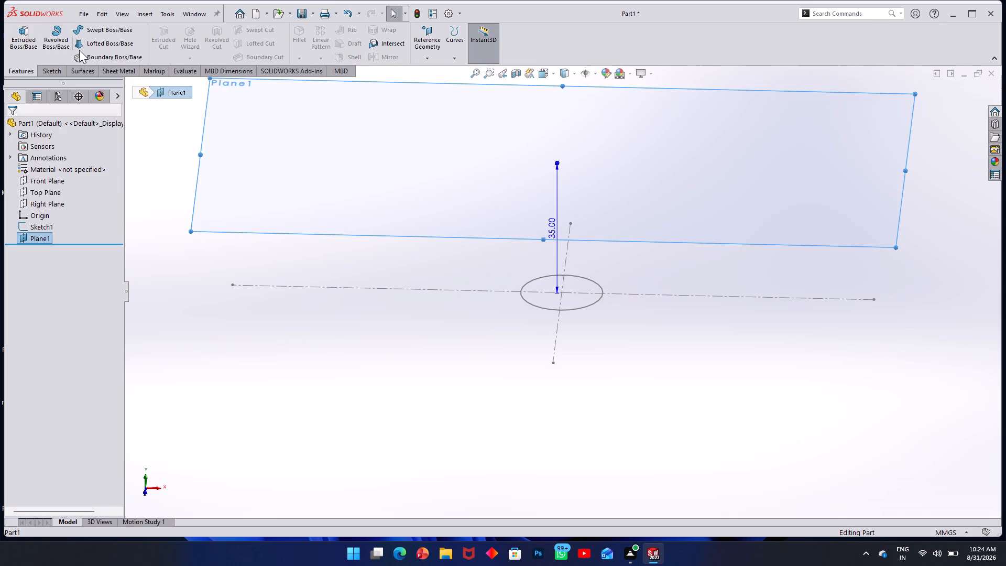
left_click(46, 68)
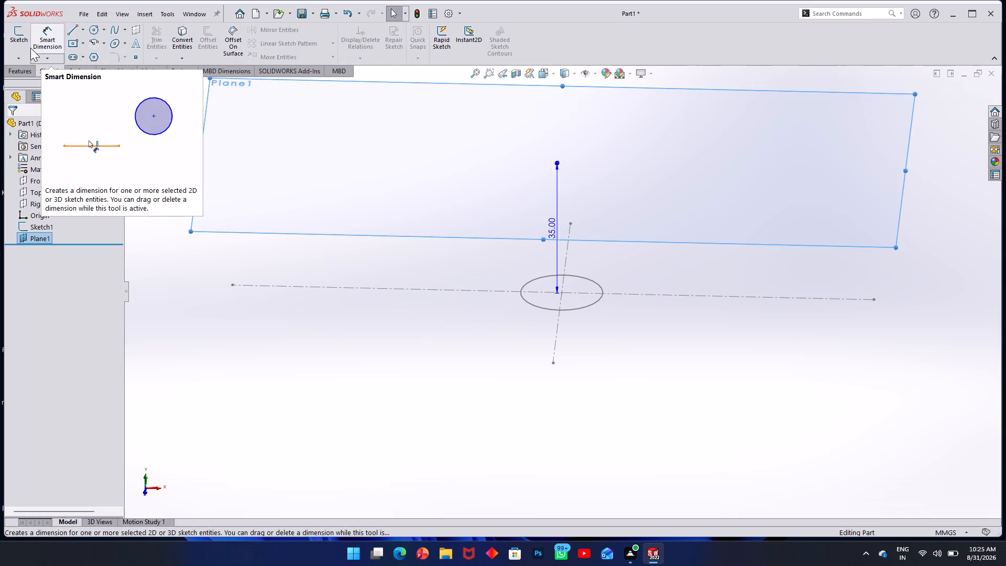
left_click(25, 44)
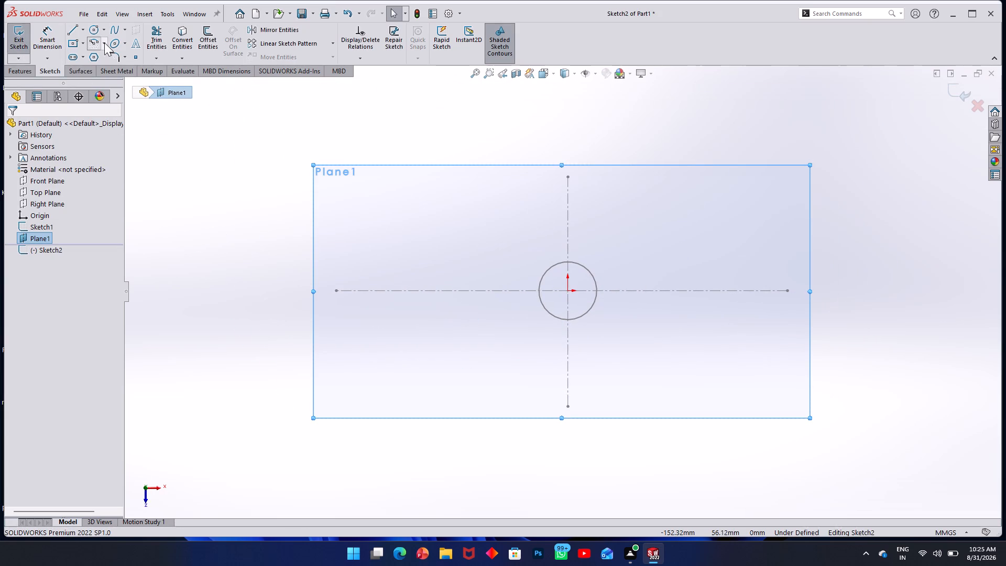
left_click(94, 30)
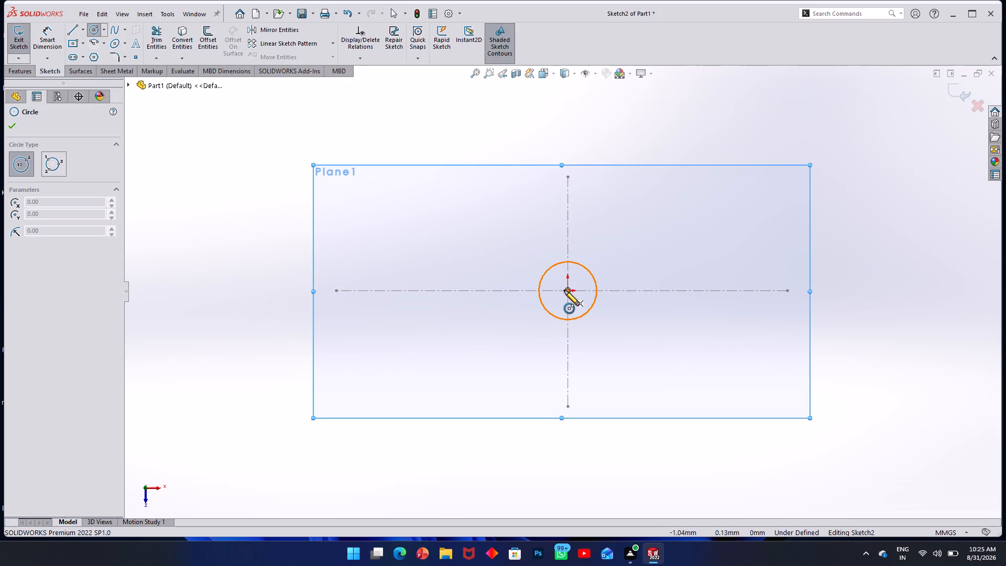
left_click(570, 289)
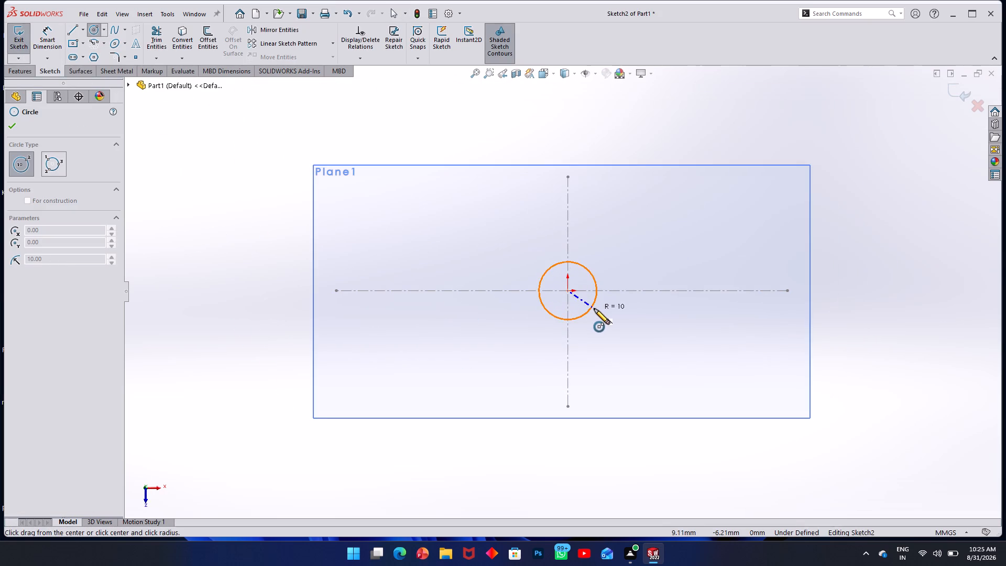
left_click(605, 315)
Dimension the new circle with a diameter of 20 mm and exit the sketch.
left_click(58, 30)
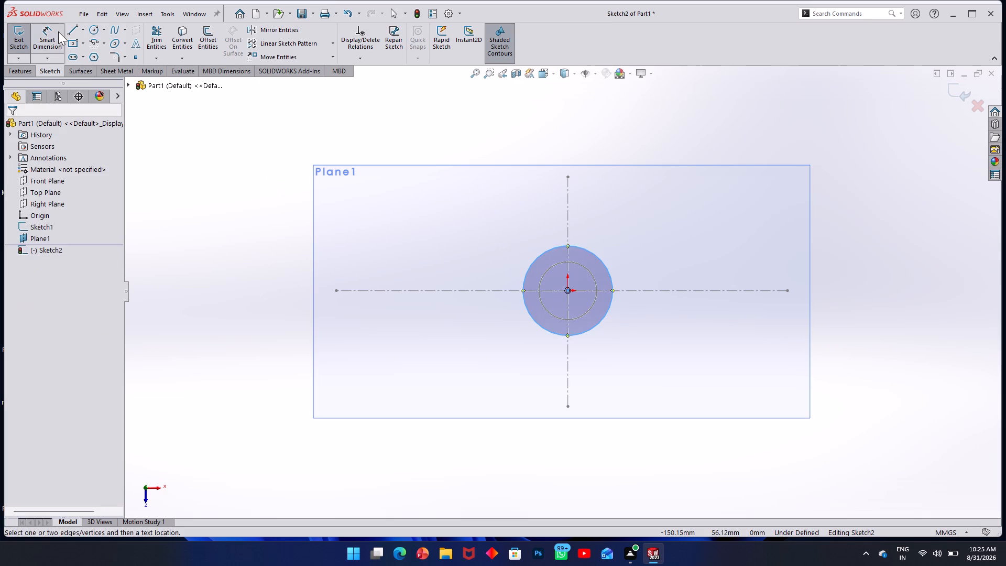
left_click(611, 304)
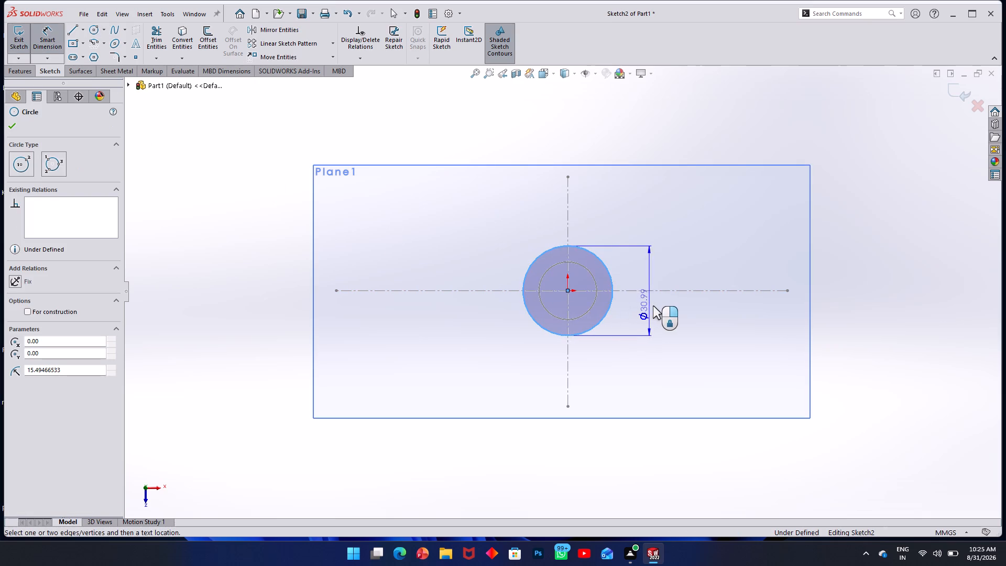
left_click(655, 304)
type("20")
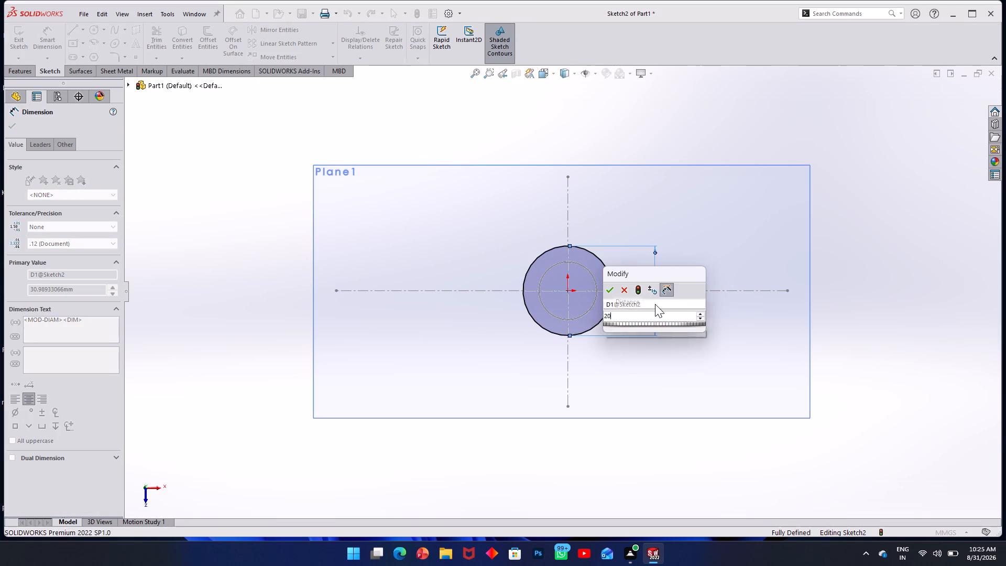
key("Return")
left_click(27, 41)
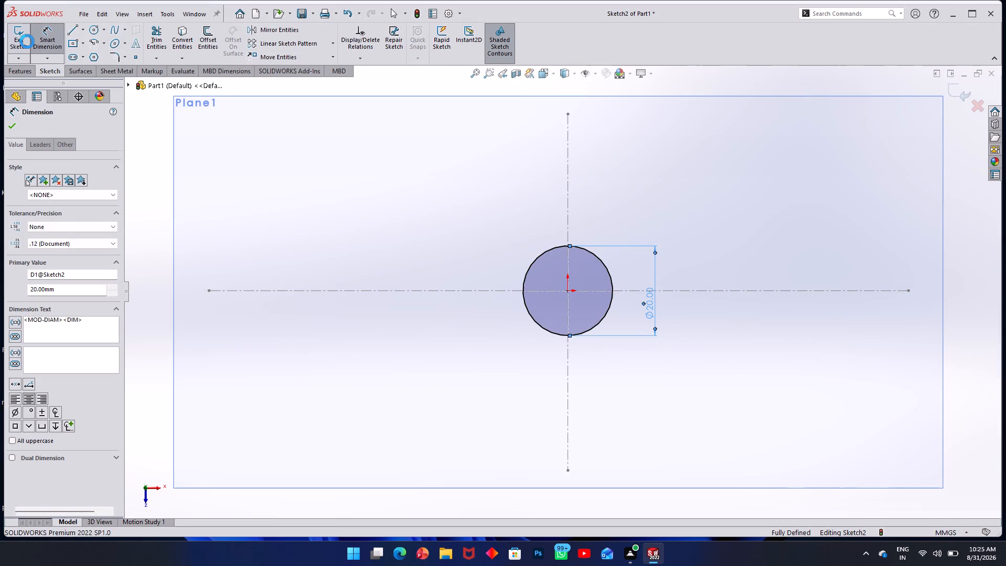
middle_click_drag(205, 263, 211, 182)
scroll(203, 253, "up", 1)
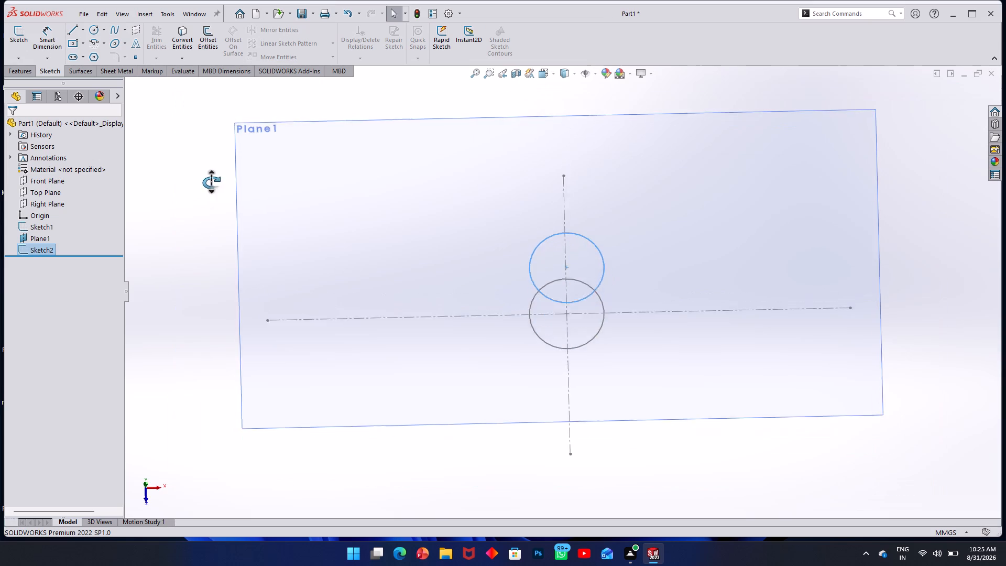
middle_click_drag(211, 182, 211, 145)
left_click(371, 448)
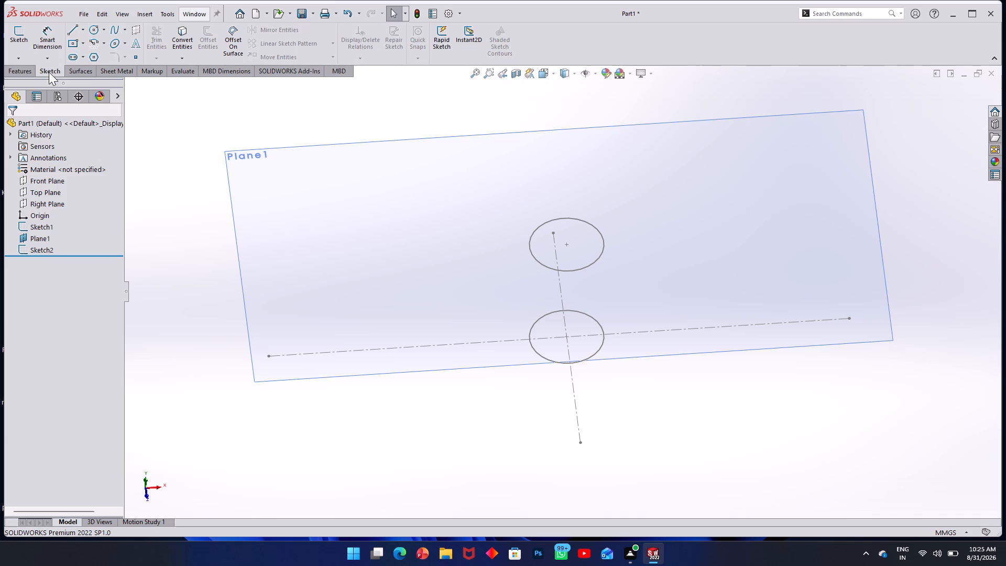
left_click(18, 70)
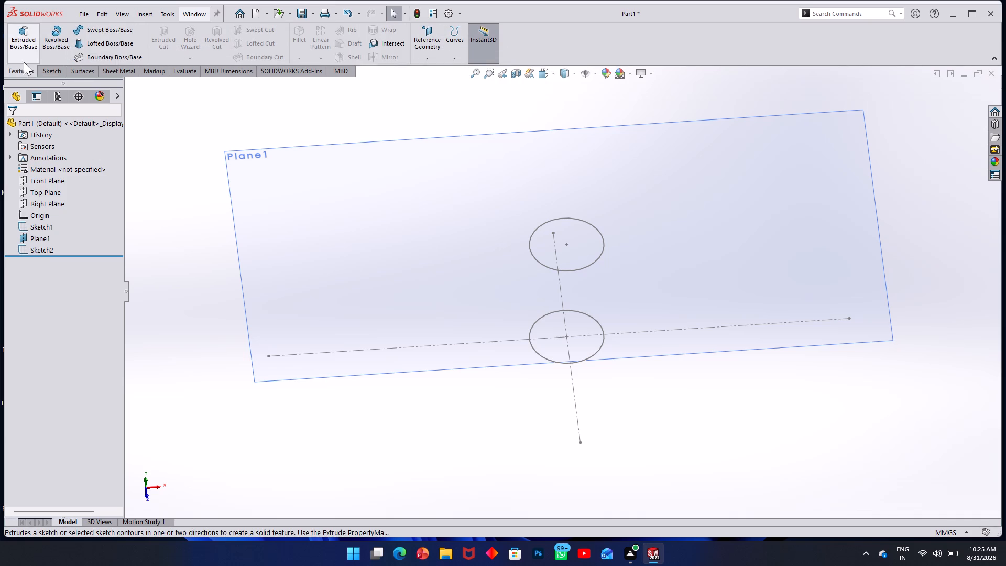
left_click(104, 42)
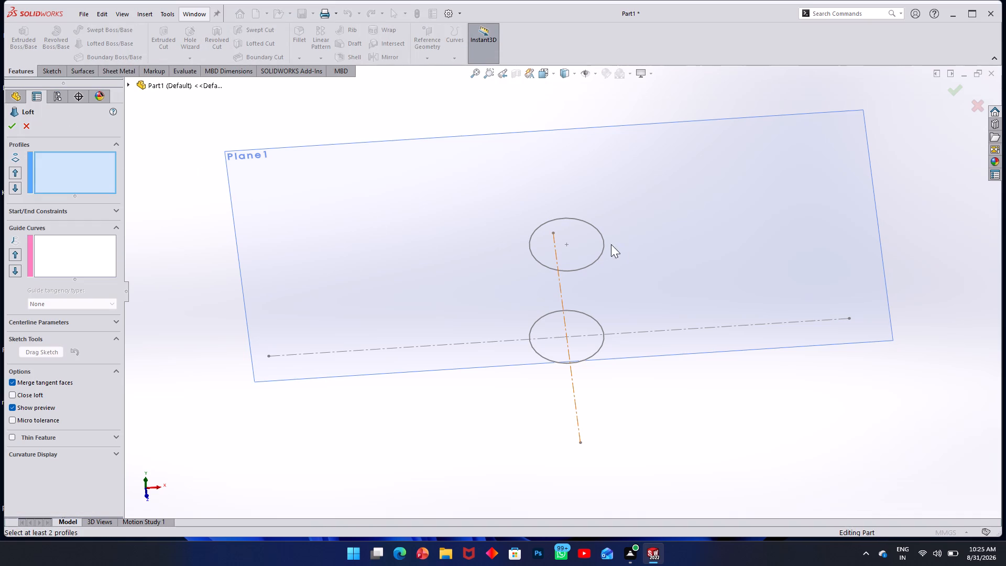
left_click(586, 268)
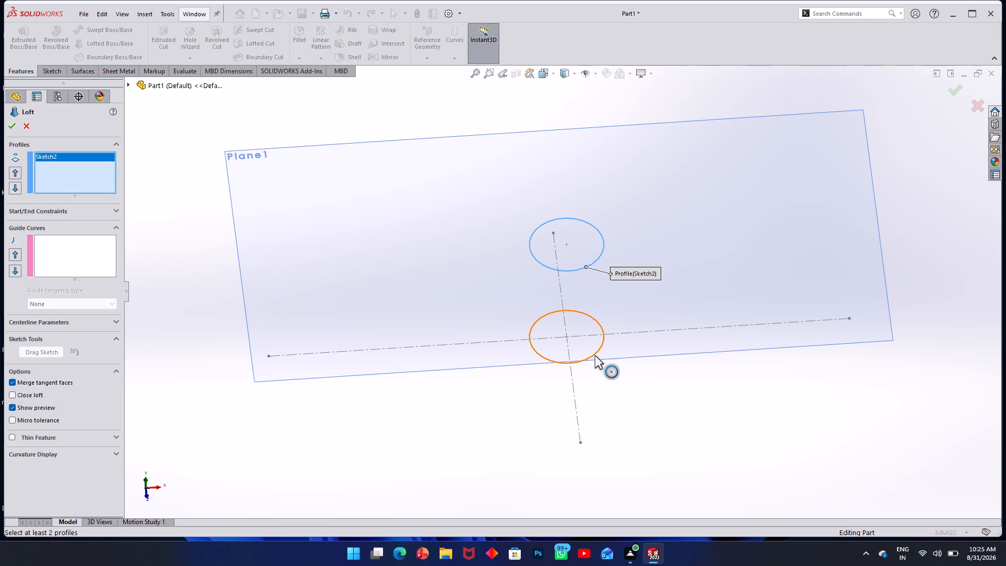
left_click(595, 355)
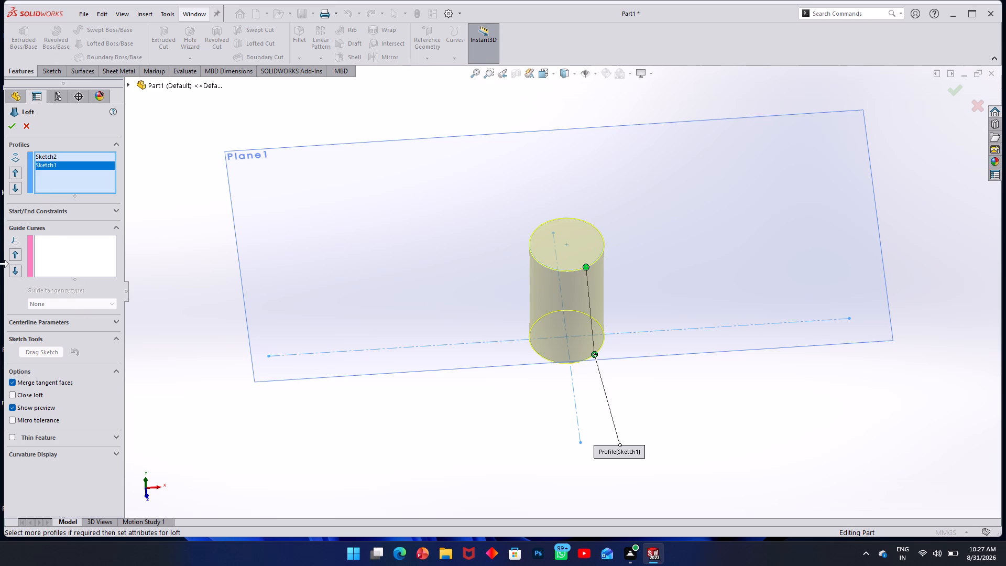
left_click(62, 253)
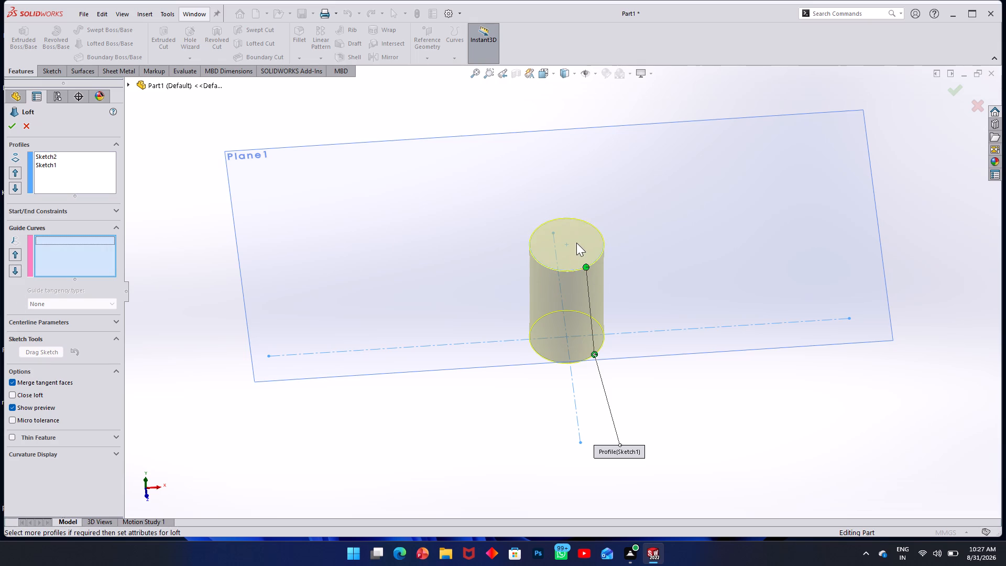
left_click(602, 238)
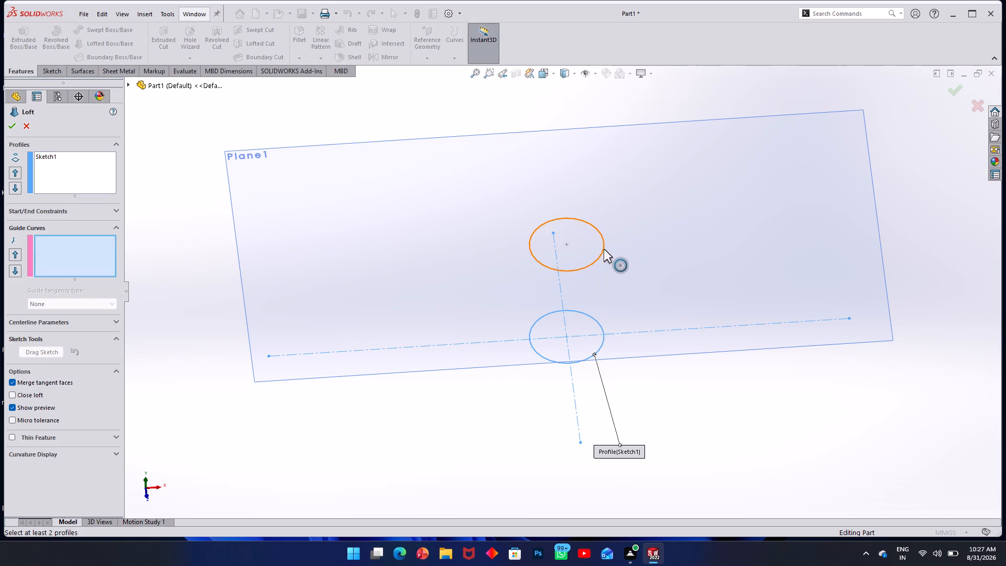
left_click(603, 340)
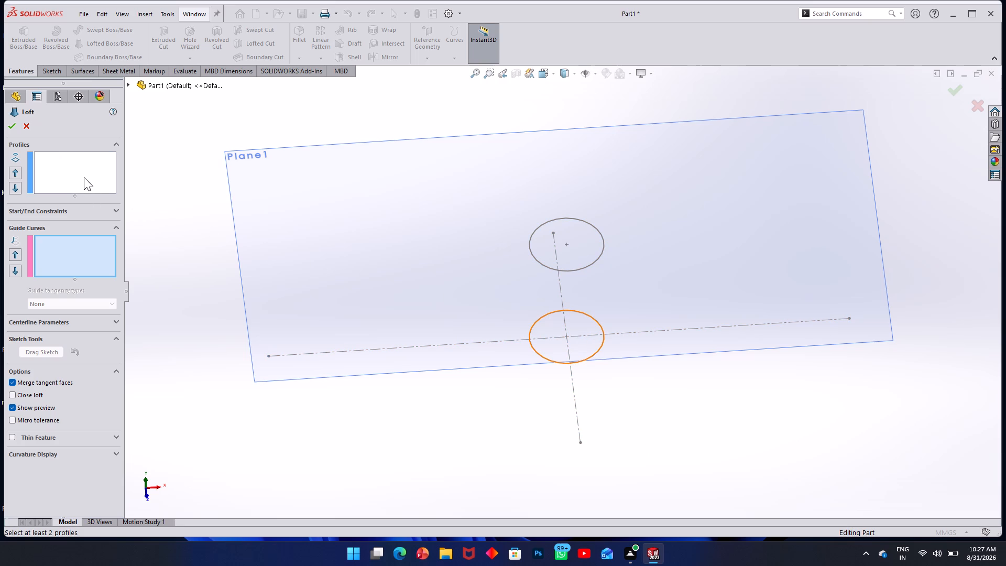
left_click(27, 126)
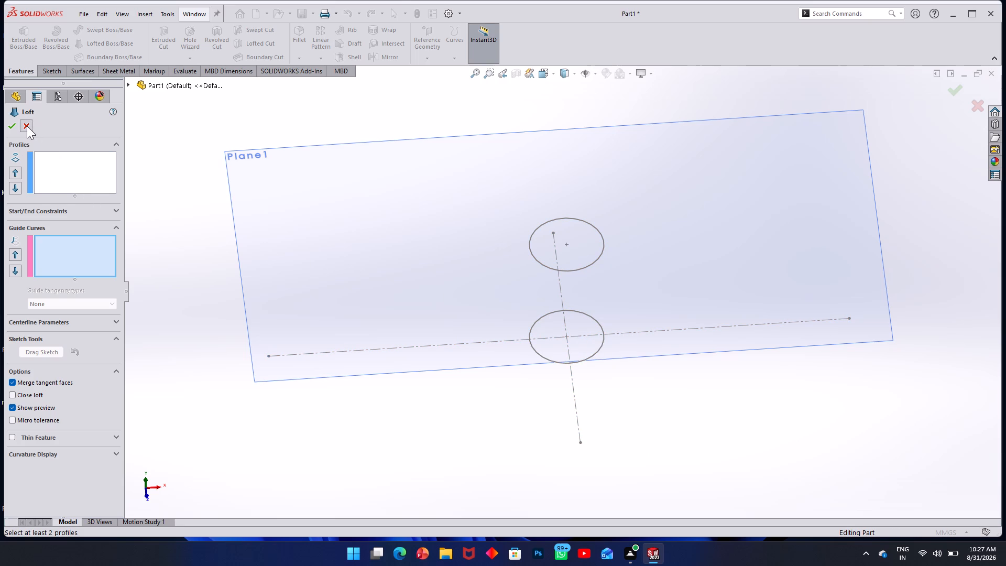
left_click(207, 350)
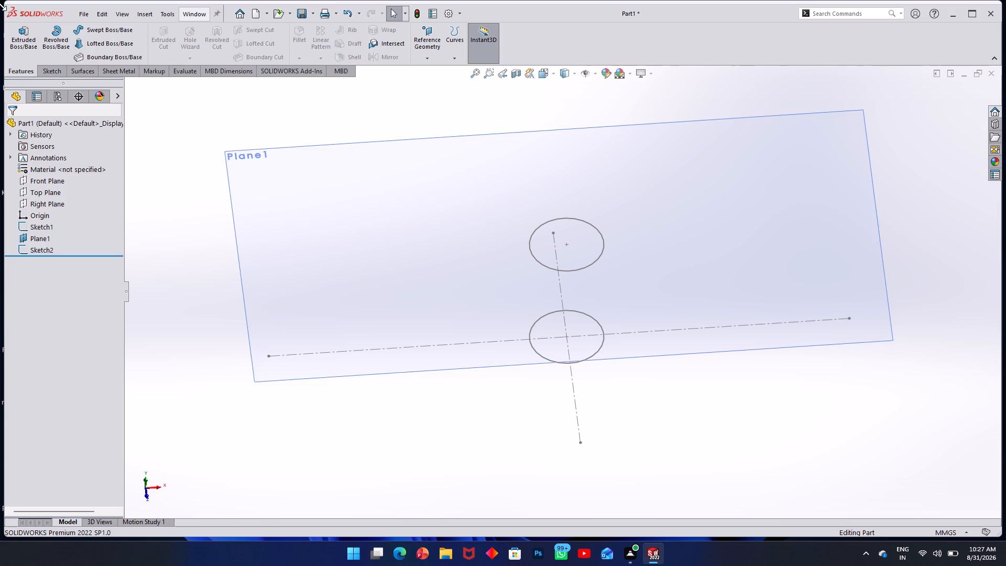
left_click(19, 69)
Undo the second circle's sketch and the offset reference plane, going back until the first sketch is open for editing.
key("ctrl+z")
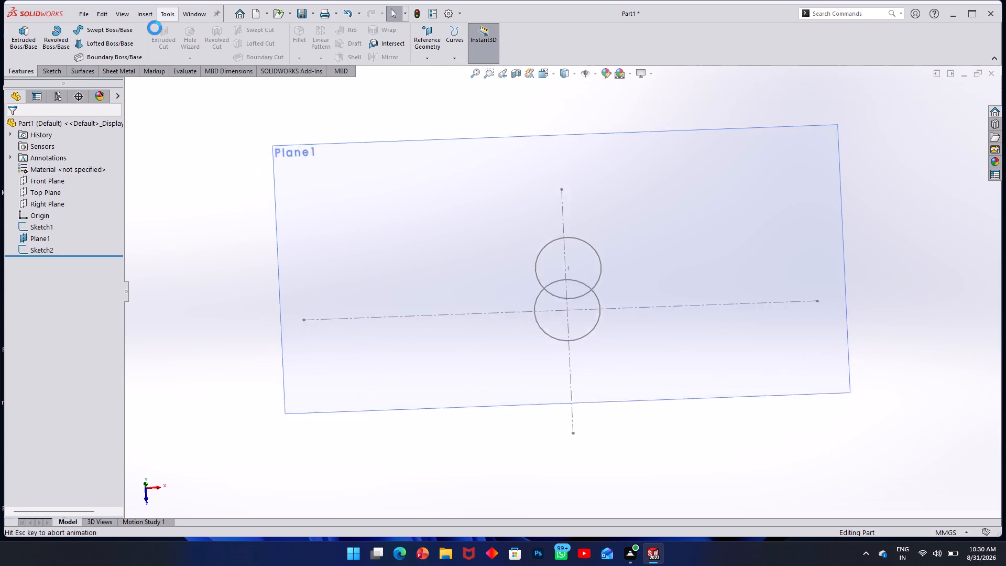
key("ctrl+z")
key("ctrl+z")
key("ctrl+z")
key("ctrl+z")
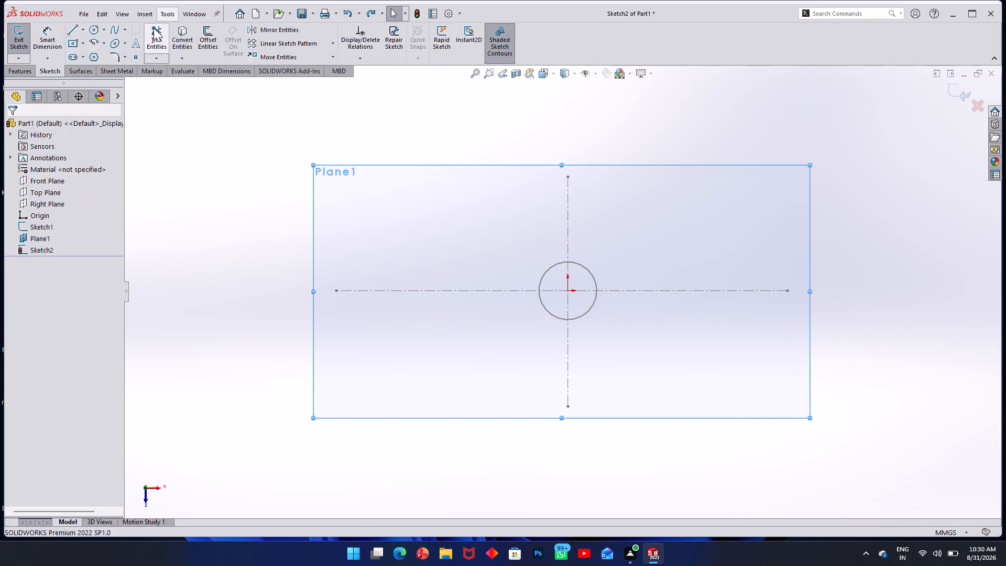
key("ctrl+z")
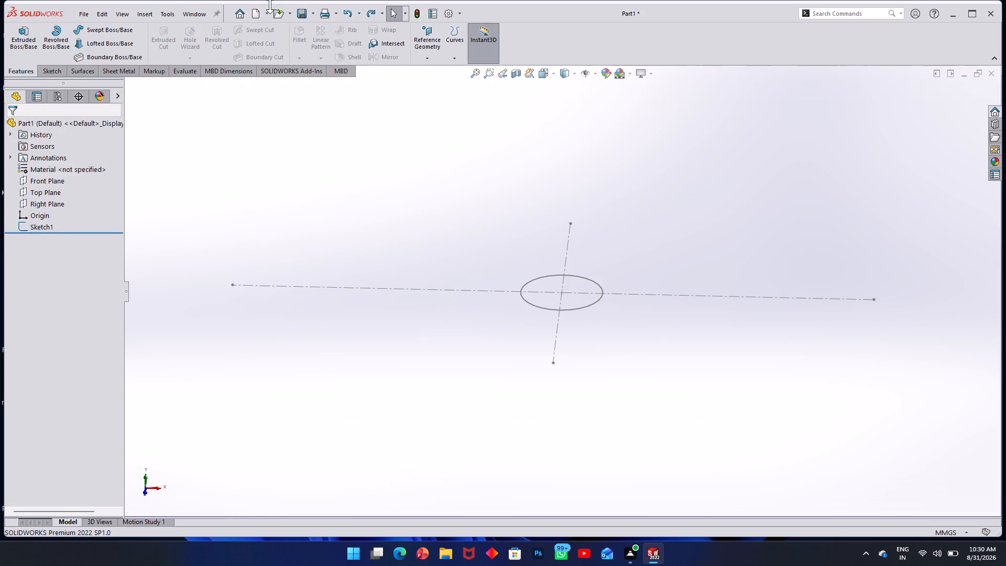
key("ctrl+z")
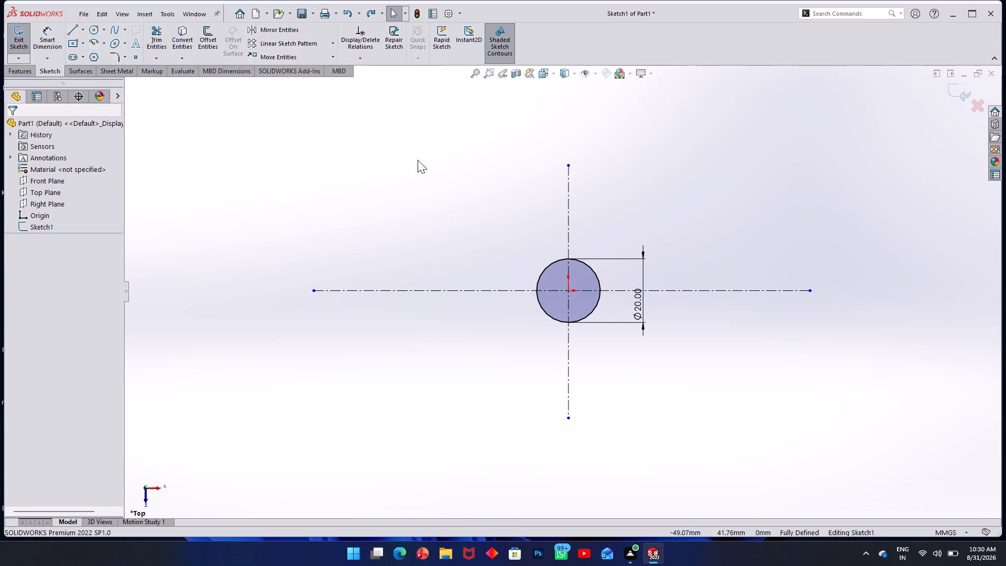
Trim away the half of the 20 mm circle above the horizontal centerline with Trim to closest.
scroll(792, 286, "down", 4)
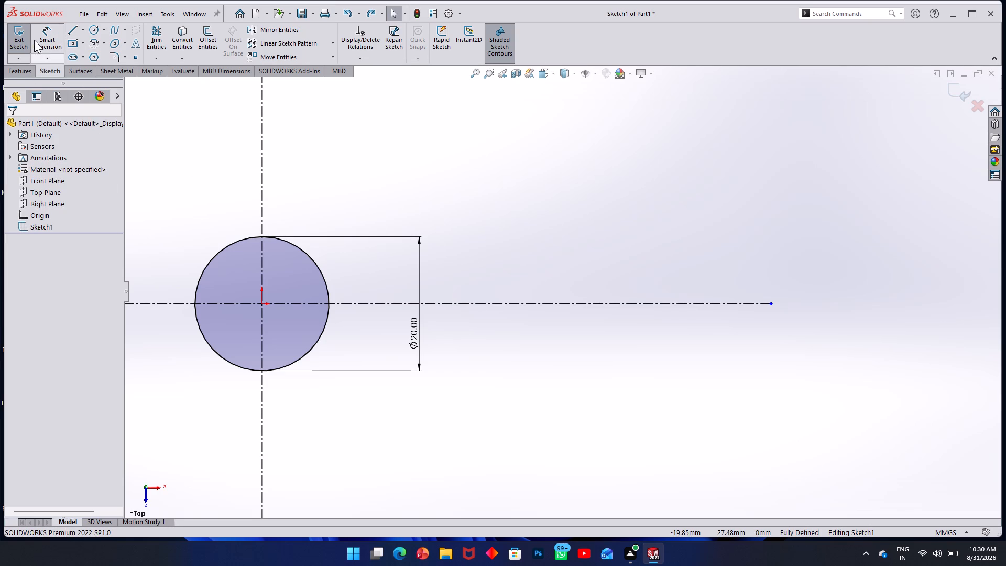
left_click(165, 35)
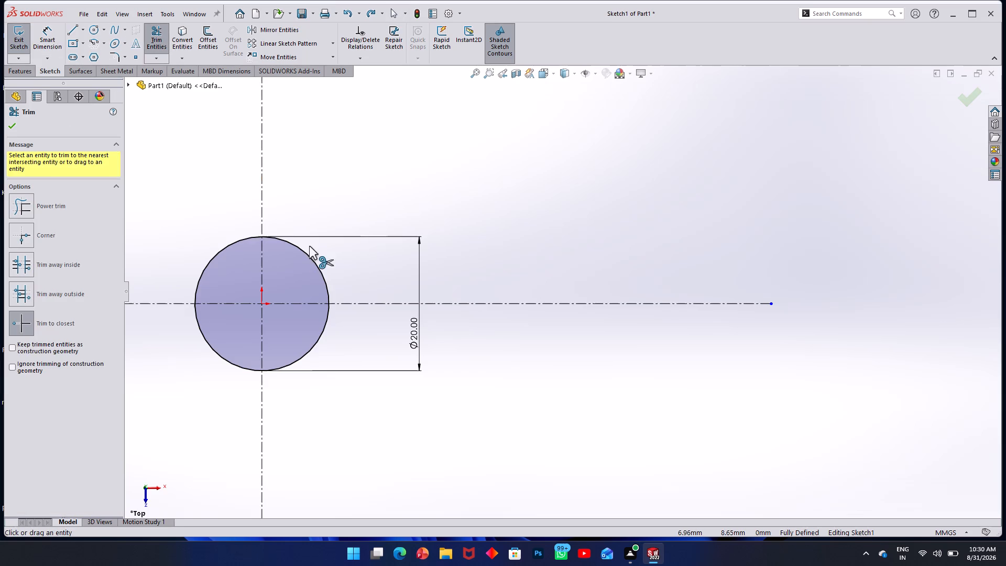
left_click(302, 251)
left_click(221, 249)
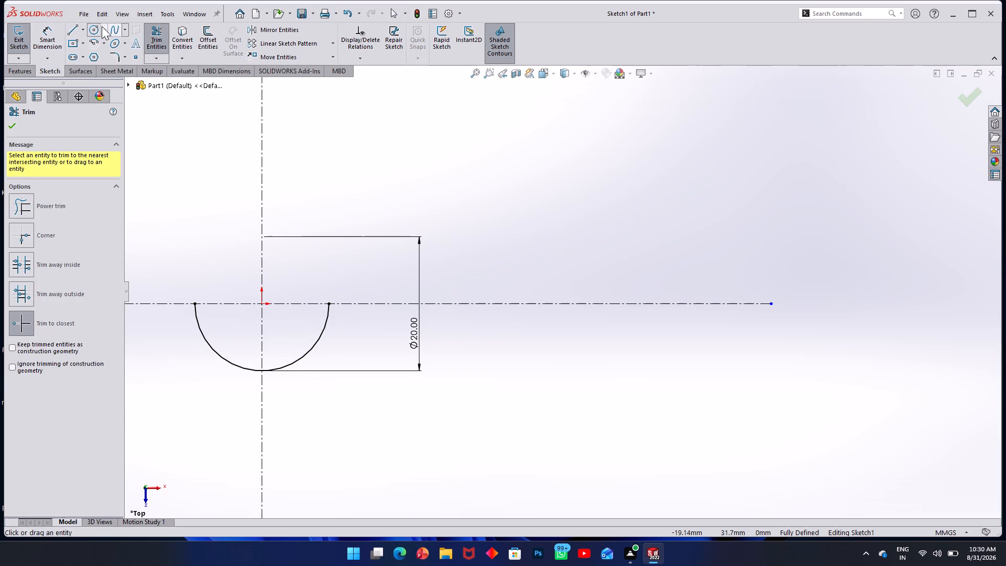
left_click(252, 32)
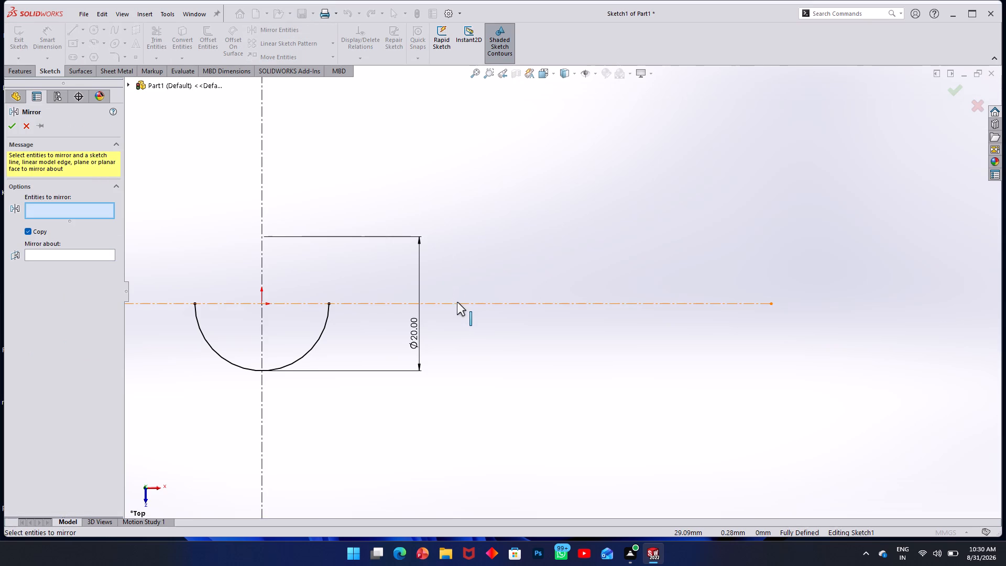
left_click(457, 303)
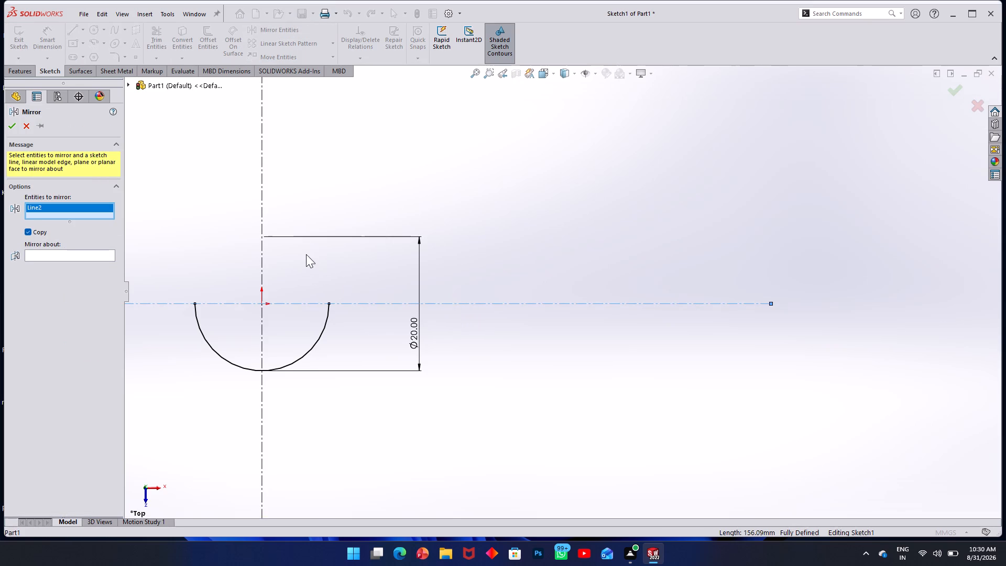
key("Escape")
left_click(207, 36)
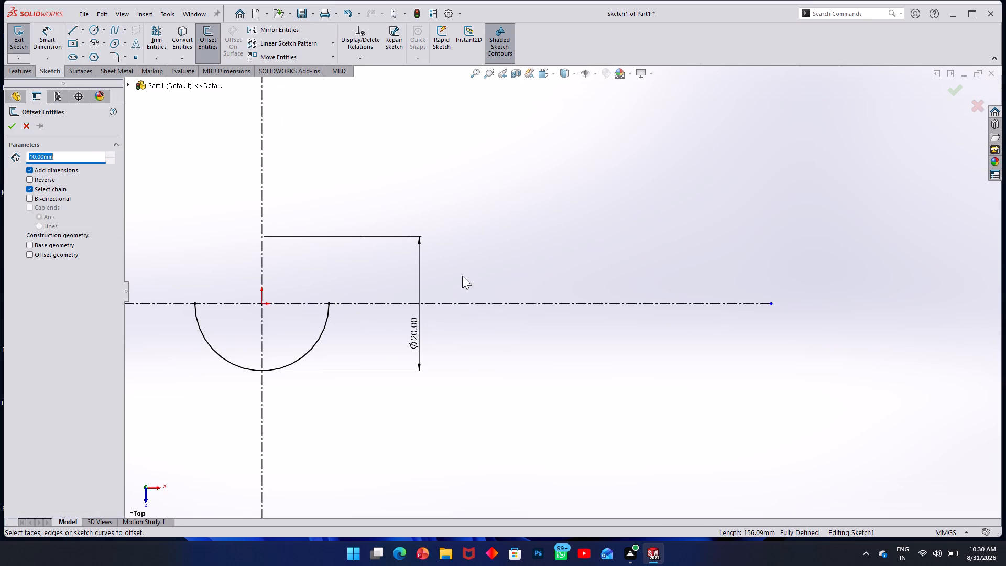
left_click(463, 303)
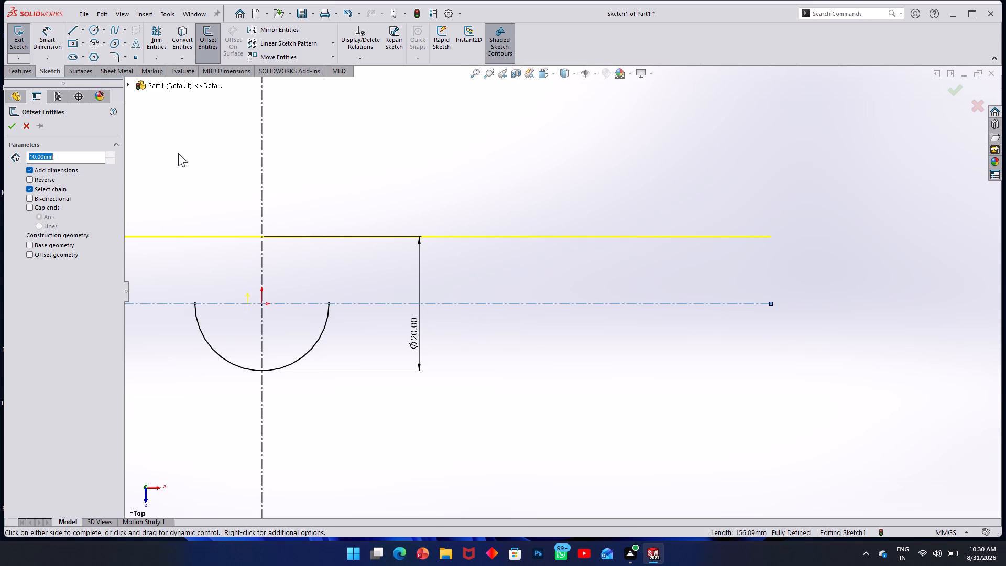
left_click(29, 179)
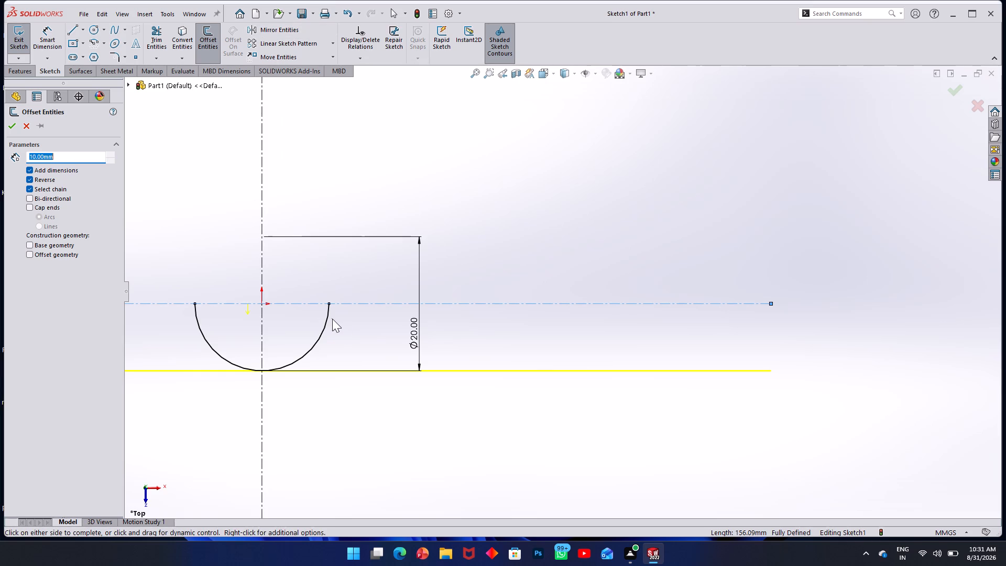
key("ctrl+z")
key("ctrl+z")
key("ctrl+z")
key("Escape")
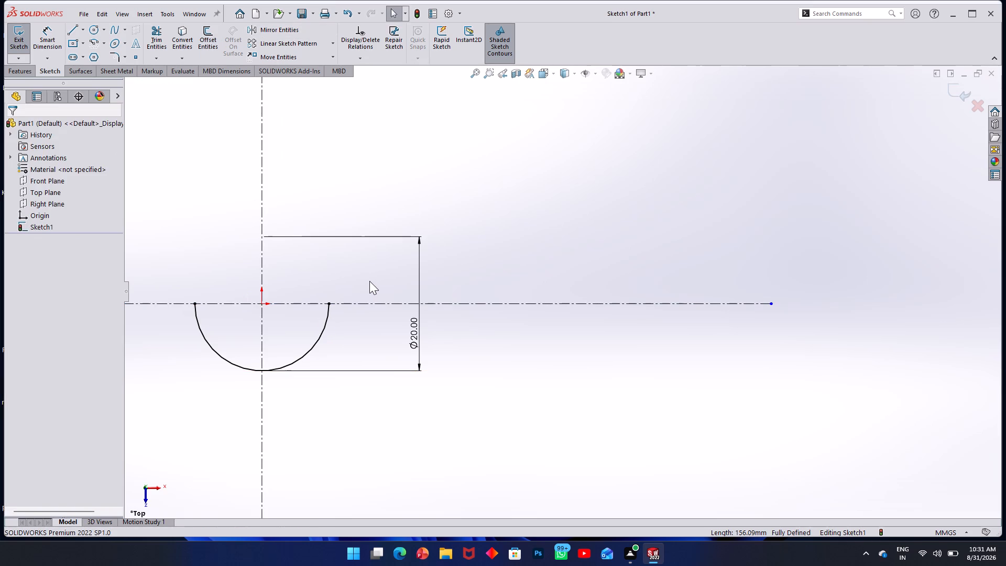
Undo the two circle trims and the change of the circle's diameter dimension in the first sketch.
key("ctrl+z")
key("ctrl+z")
key("ctrl+z")
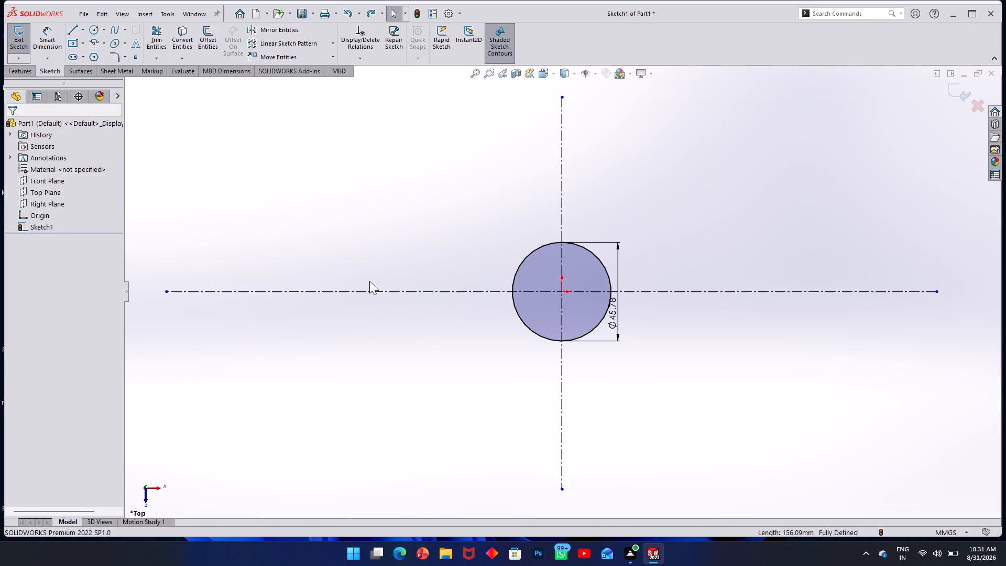
Set the origin-centred circle's diameter to 50 mm.
key("ctrl+y")
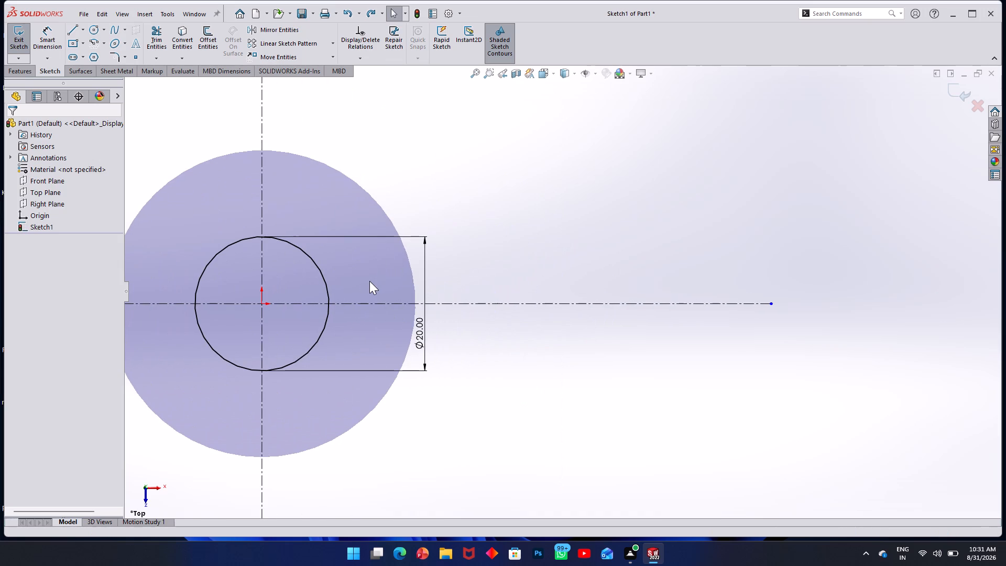
double_click(423, 341)
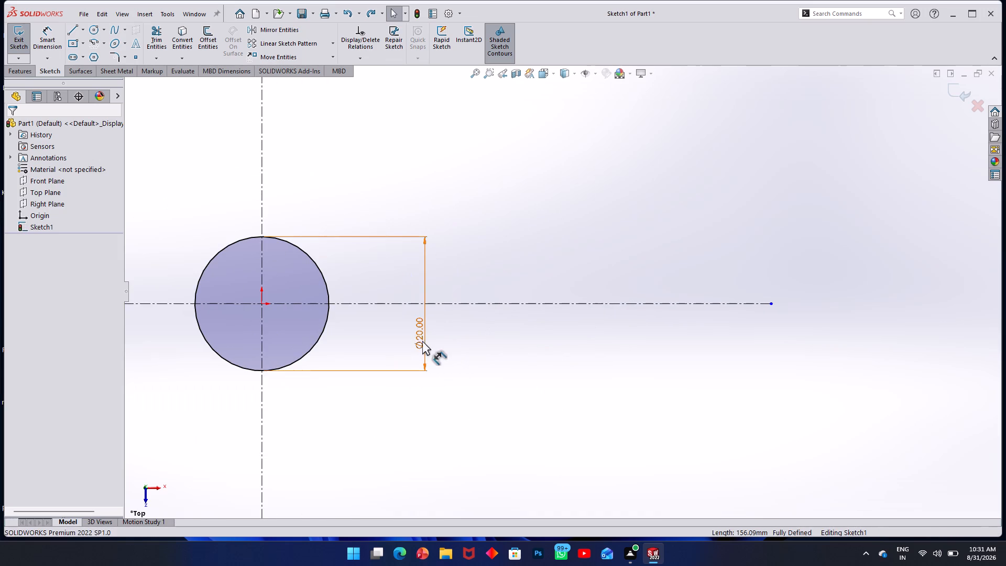
type("50")
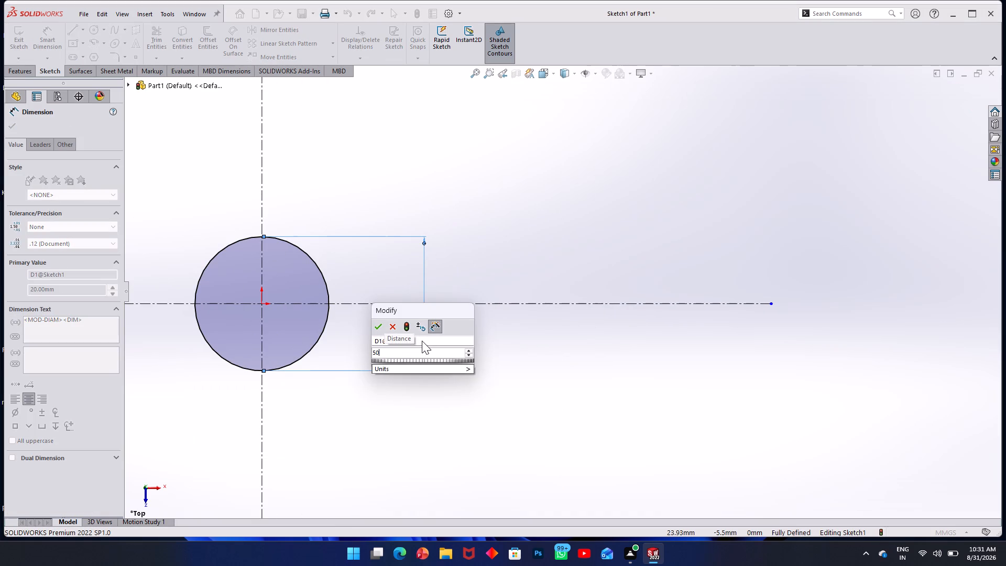
key("Return")
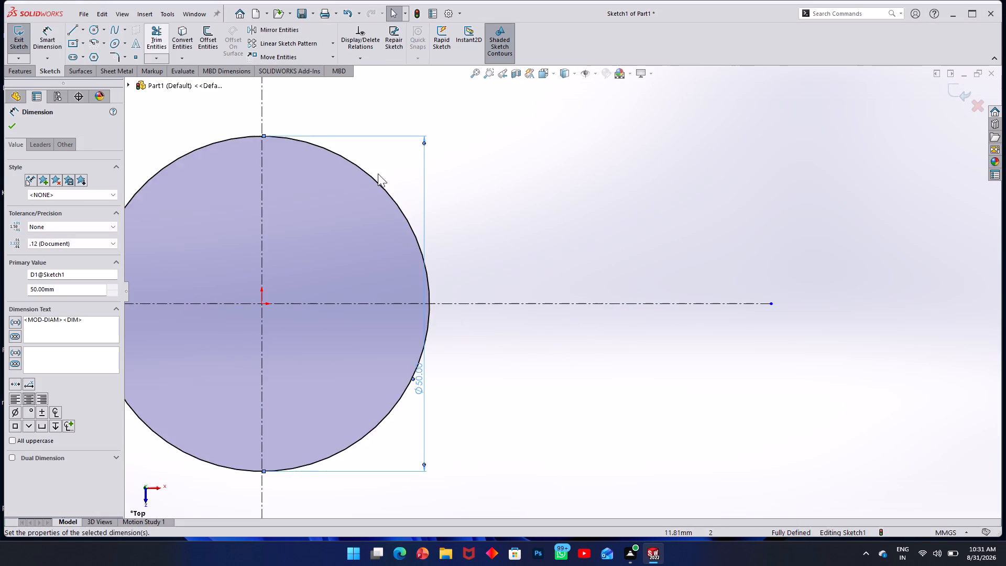
Stretch the horizontal centerline's end on the positive X side to about 138 mm from the origin.
scroll(402, 187, "up", 4)
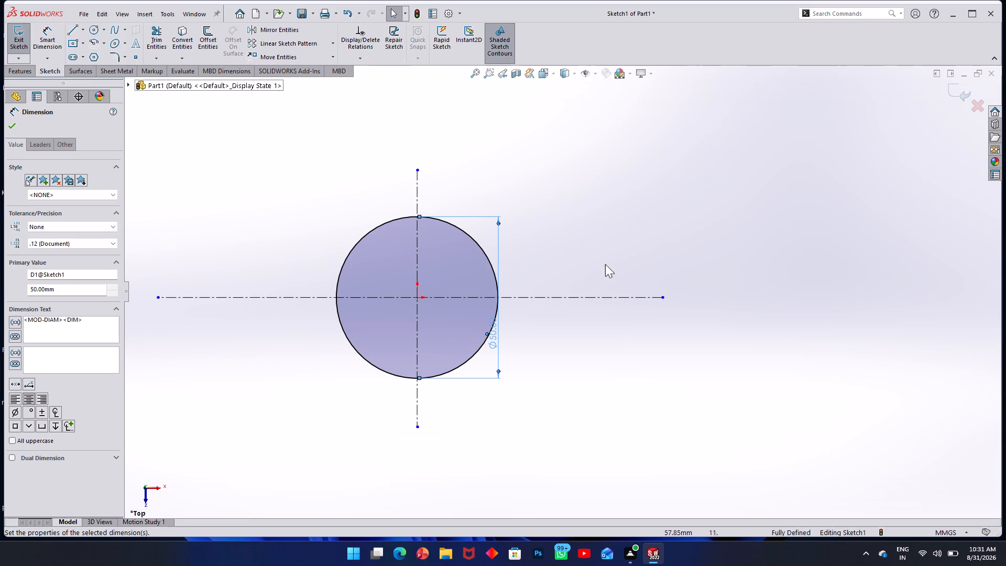
left_click_drag(662, 298, 865, 307)
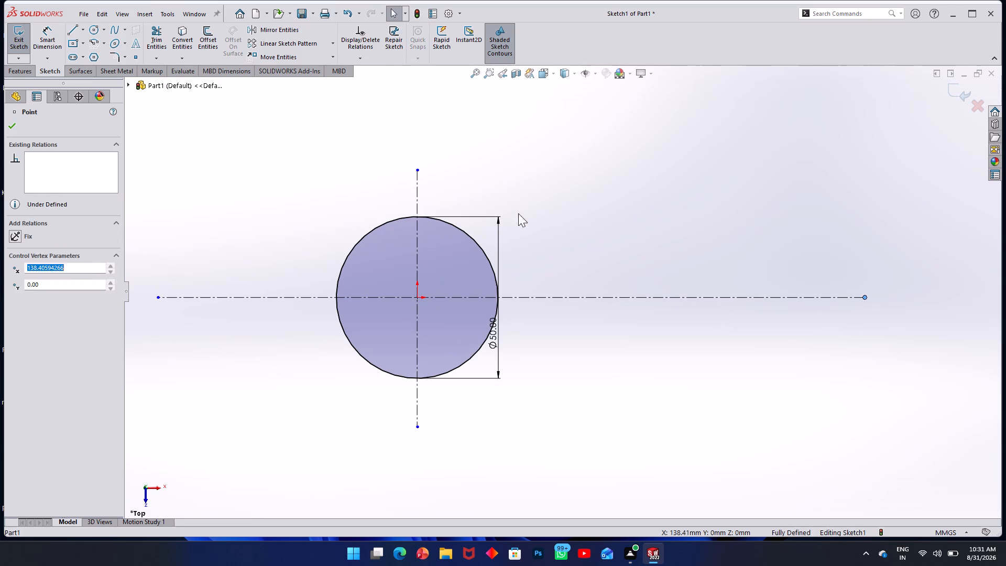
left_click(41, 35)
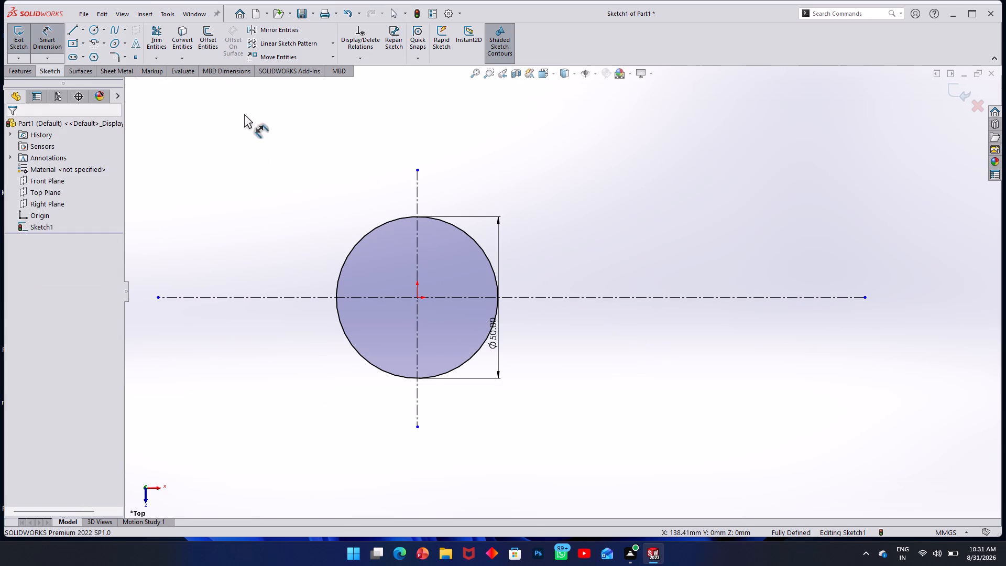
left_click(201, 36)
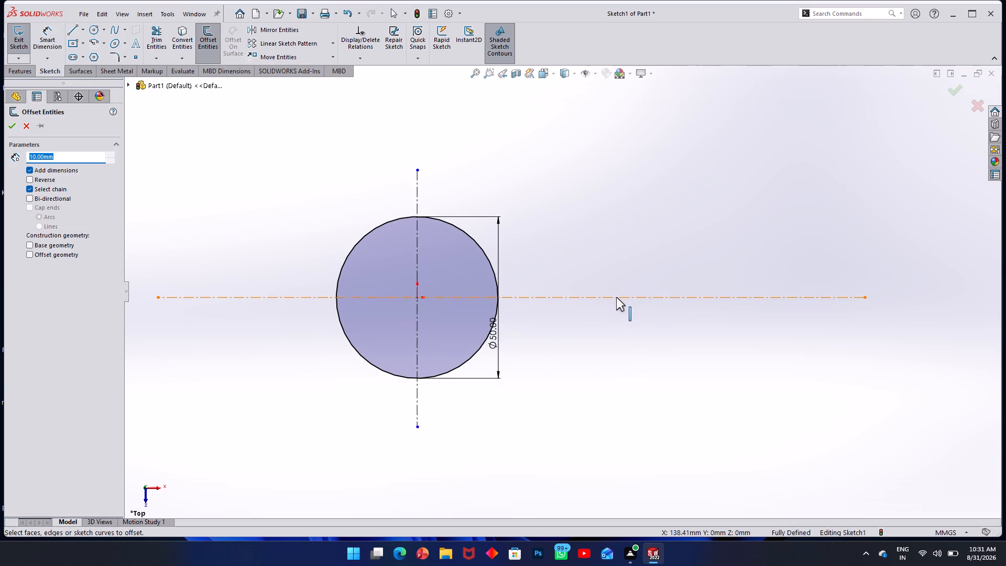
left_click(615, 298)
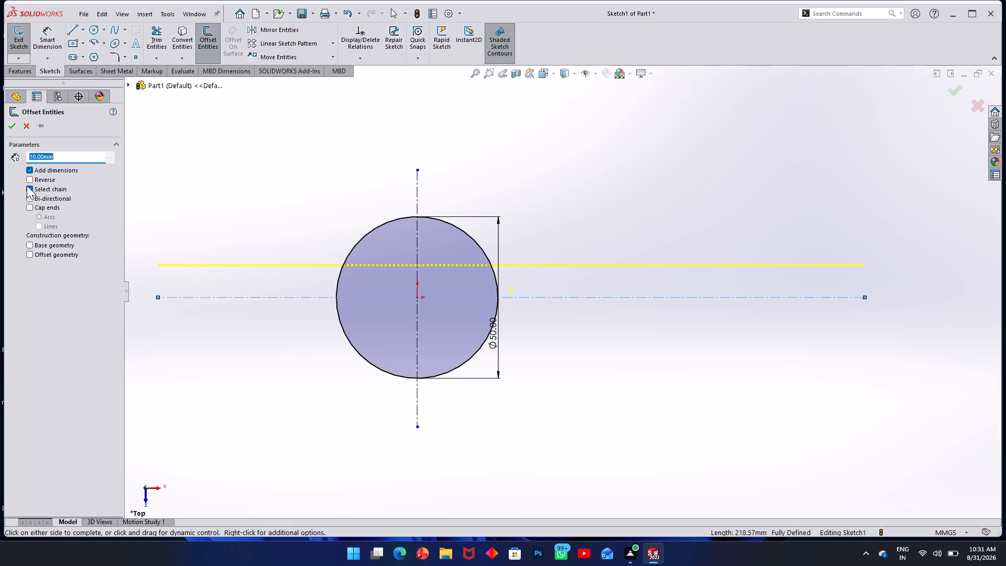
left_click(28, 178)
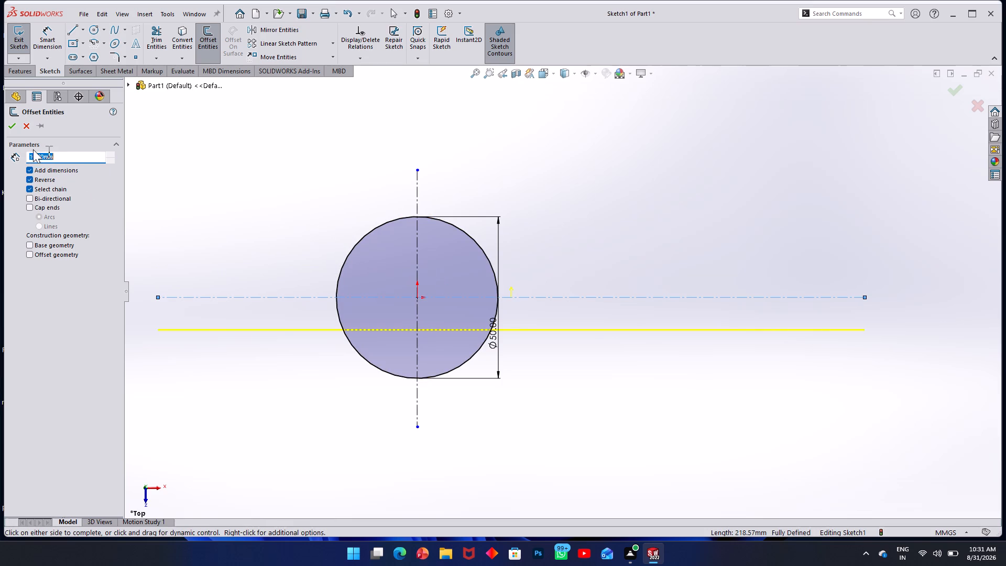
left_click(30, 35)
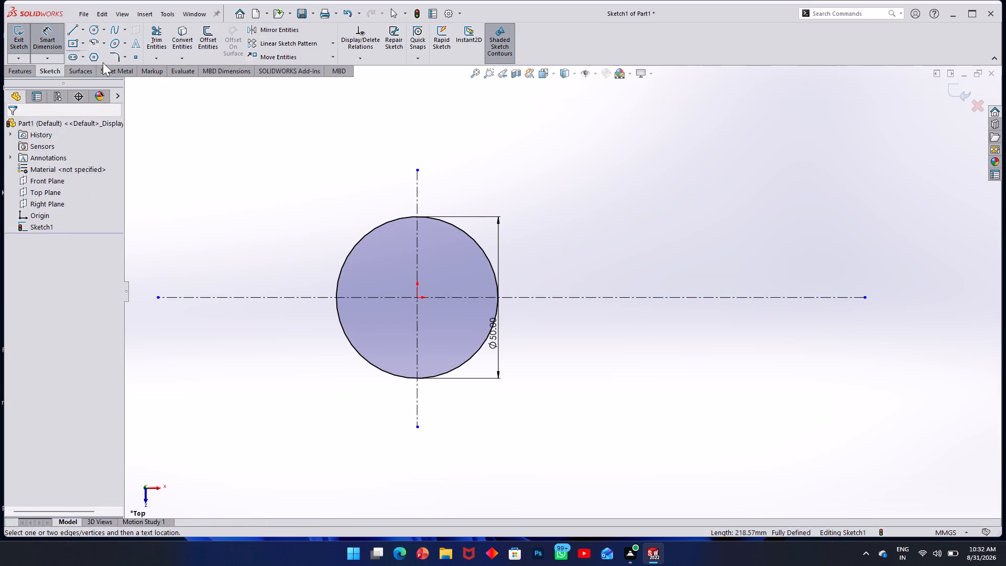
Offset the horizontal centerline by 10 mm in the reversed direction, below it, with a dimension added.
left_click(203, 35)
left_click(661, 298)
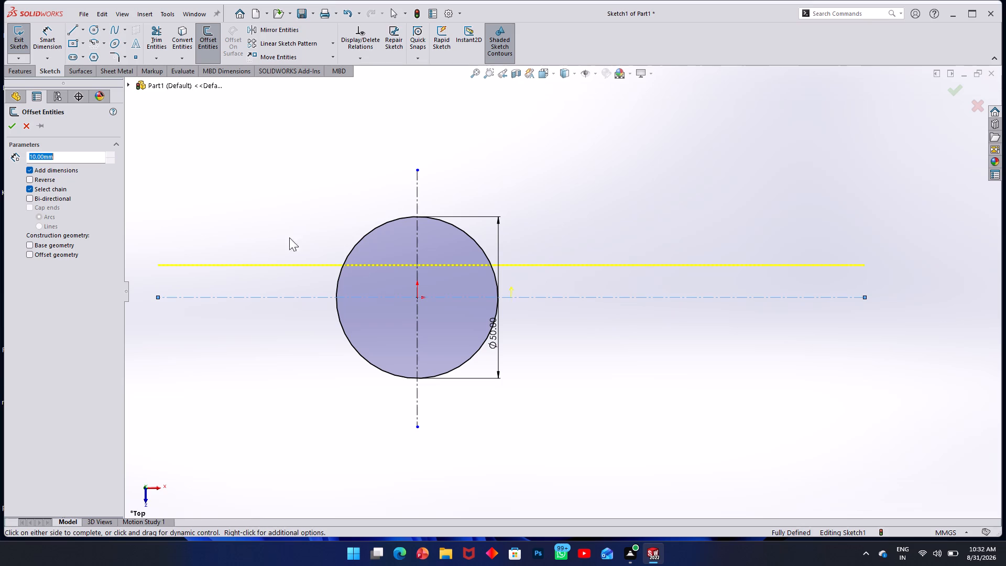
left_click(26, 176)
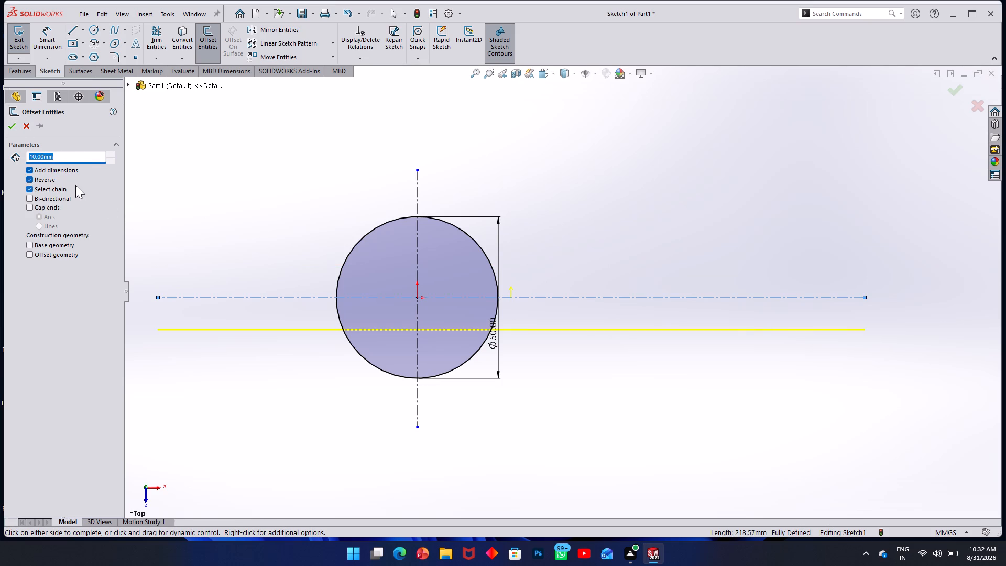
type("10")
key("Return")
left_click(12, 123)
left_click(178, 178)
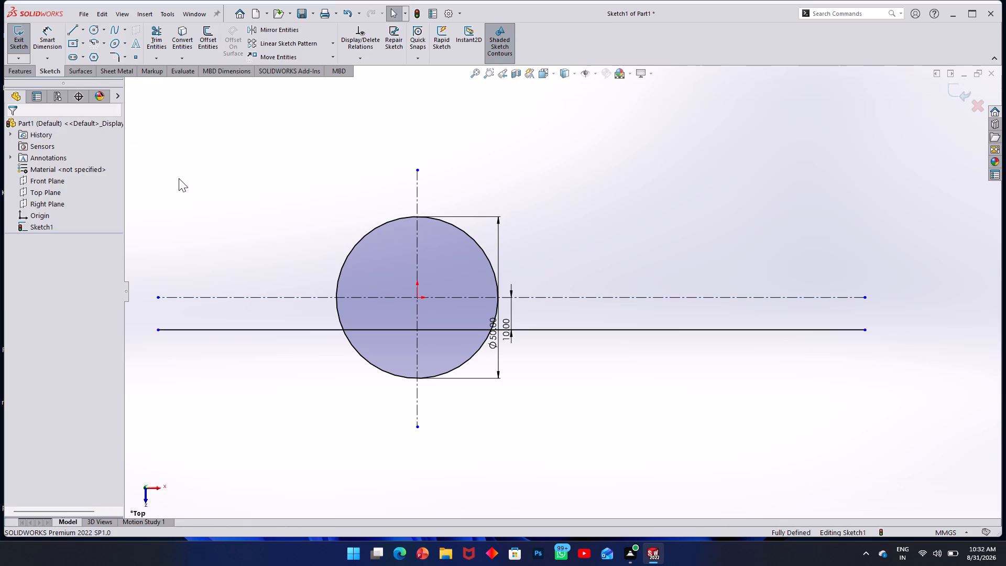
Trim the offset line with Trim to closest, removing its parts beyond the circle on the negative X side and inside the circle.
left_click(161, 32)
left_click(236, 330)
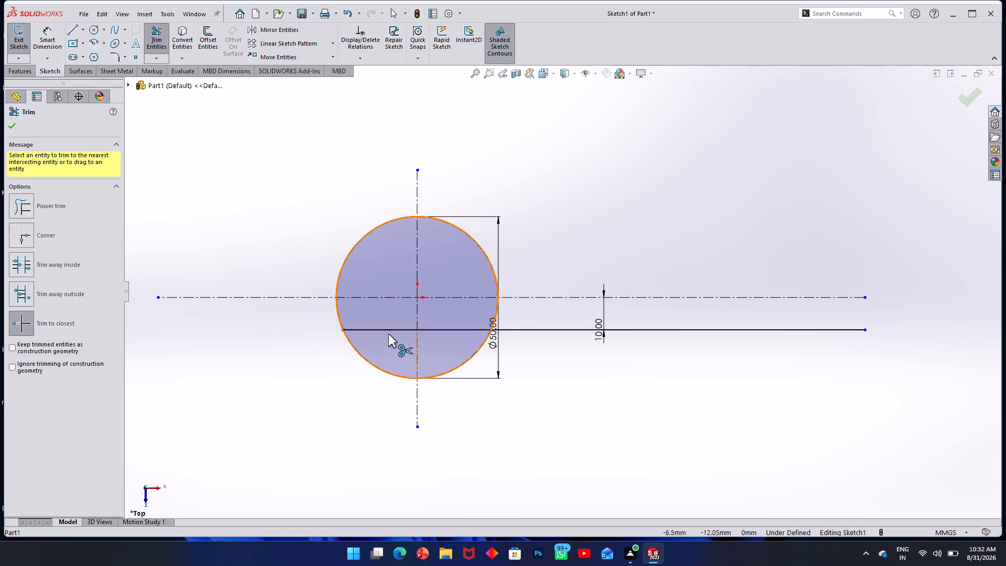
left_click(386, 330)
left_click(457, 330)
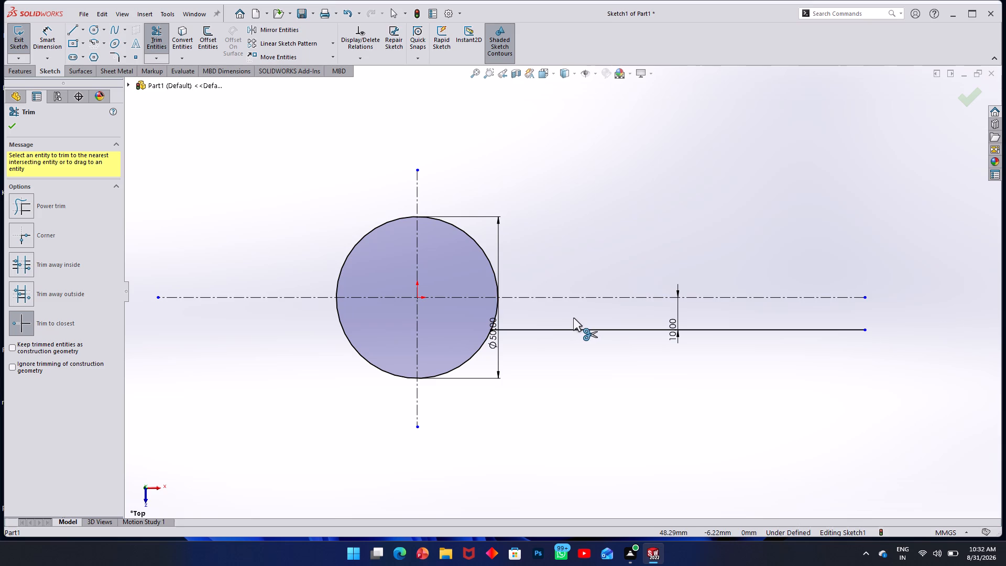
Trim away the circle's upper half and the short arc between the horizontal centerline and the offset line.
left_click(466, 235)
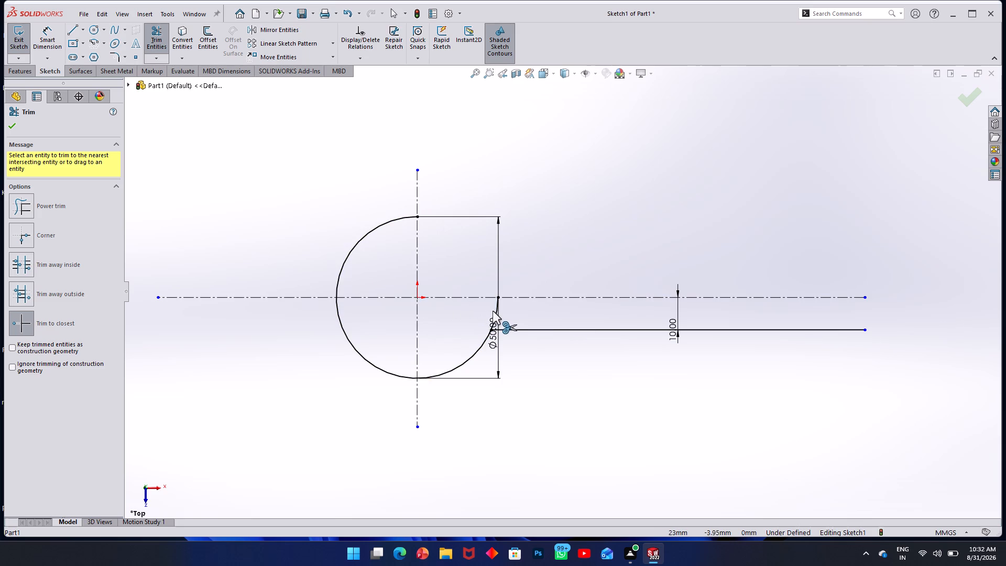
left_click(496, 314)
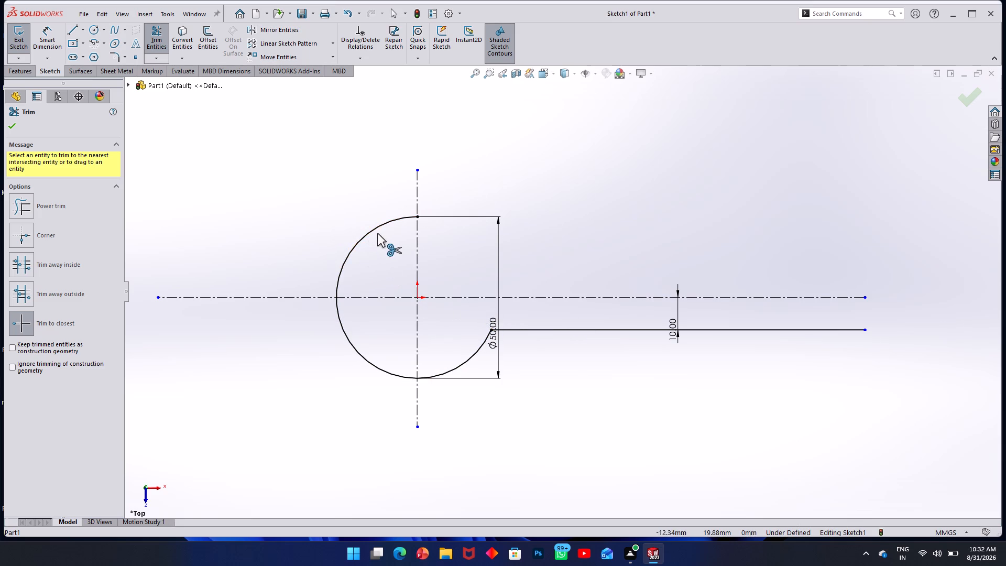
left_click(374, 231)
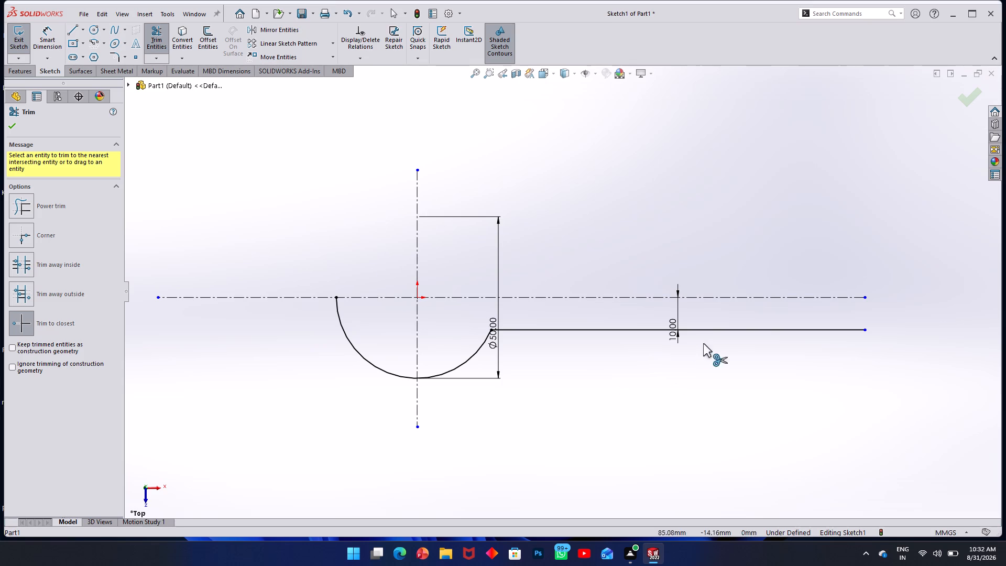
Dimension the trimmed offset line with a length of 150 mm.
left_click(52, 42)
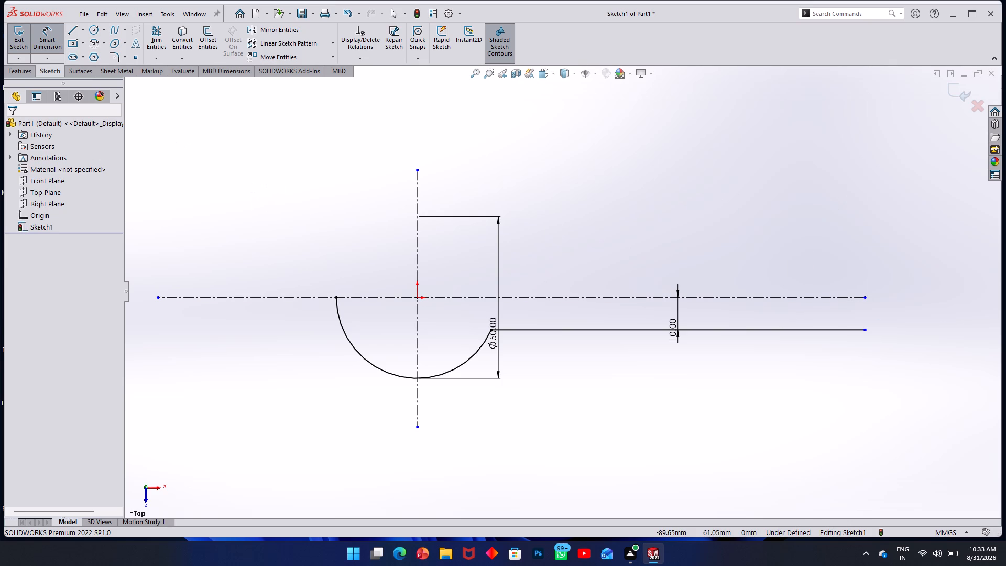
left_click(47, 41)
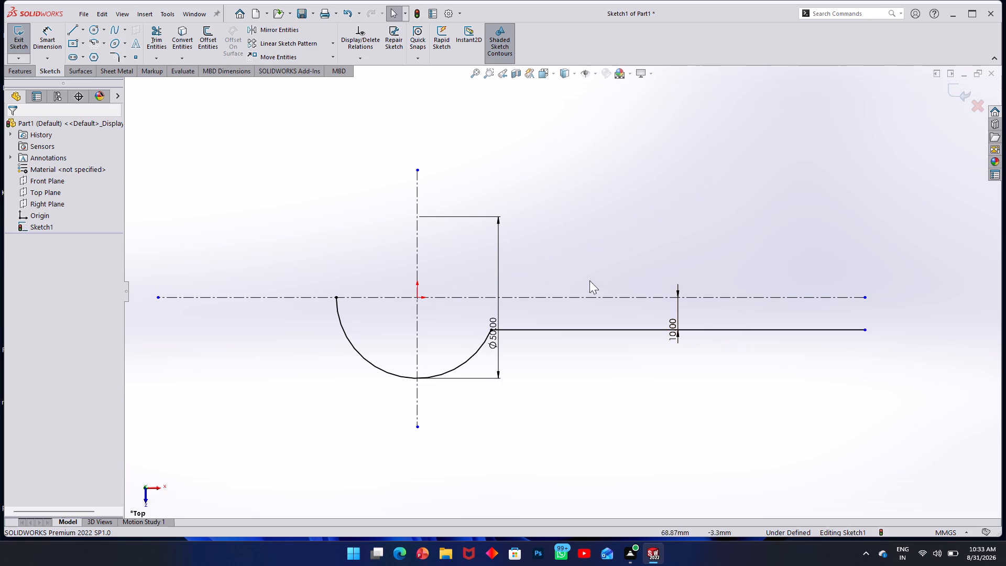
left_click(55, 42)
left_click(705, 329)
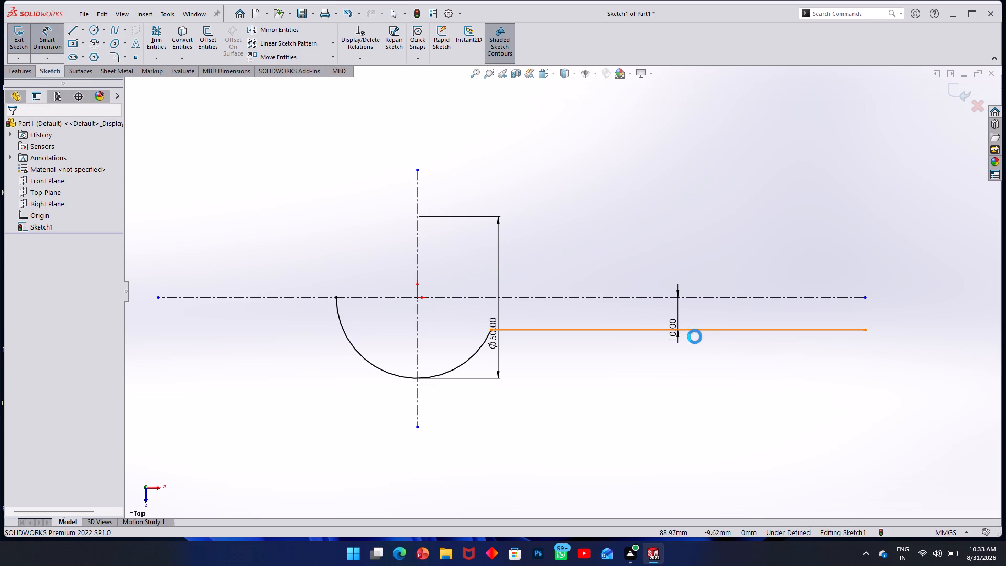
left_click(686, 372)
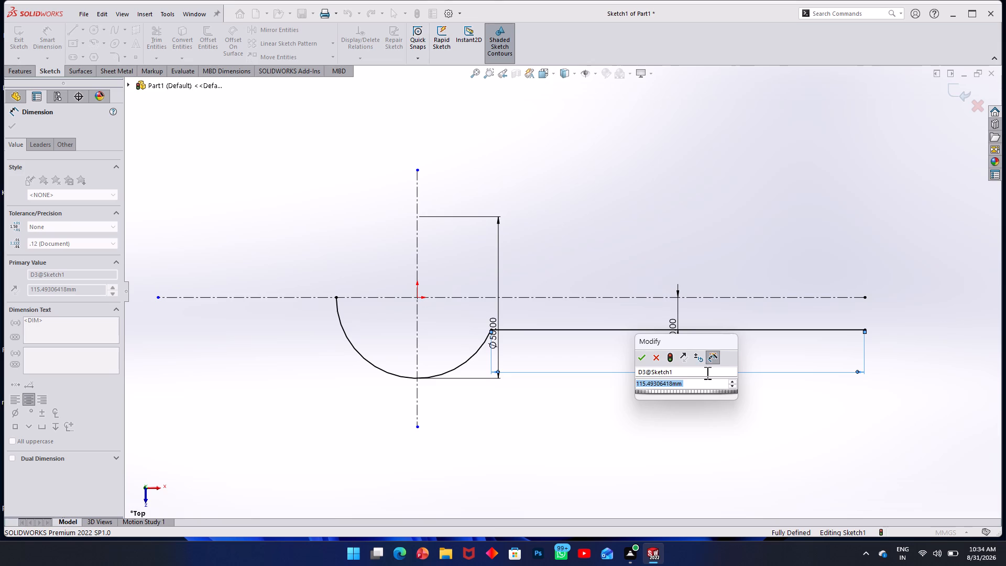
type("150")
key("Return")
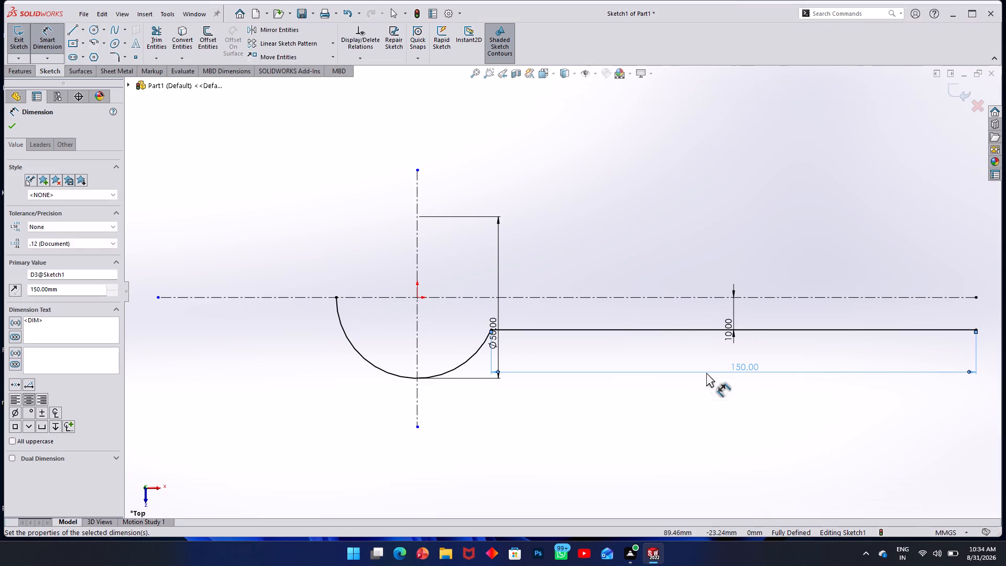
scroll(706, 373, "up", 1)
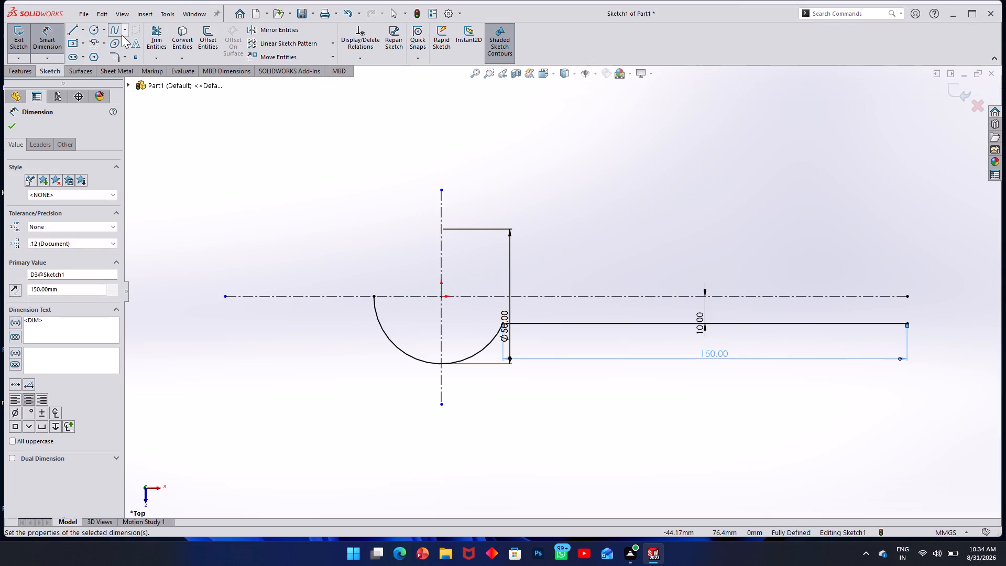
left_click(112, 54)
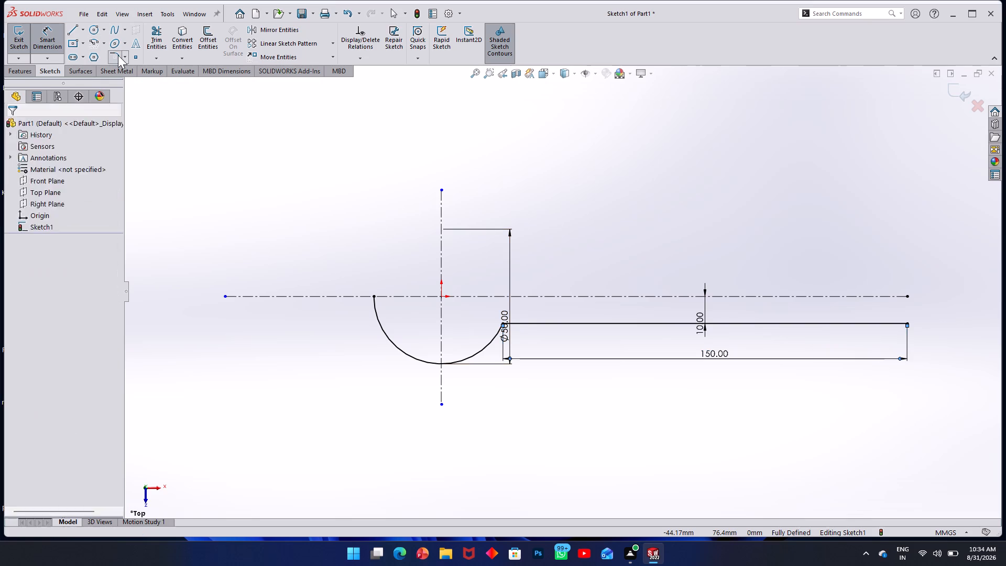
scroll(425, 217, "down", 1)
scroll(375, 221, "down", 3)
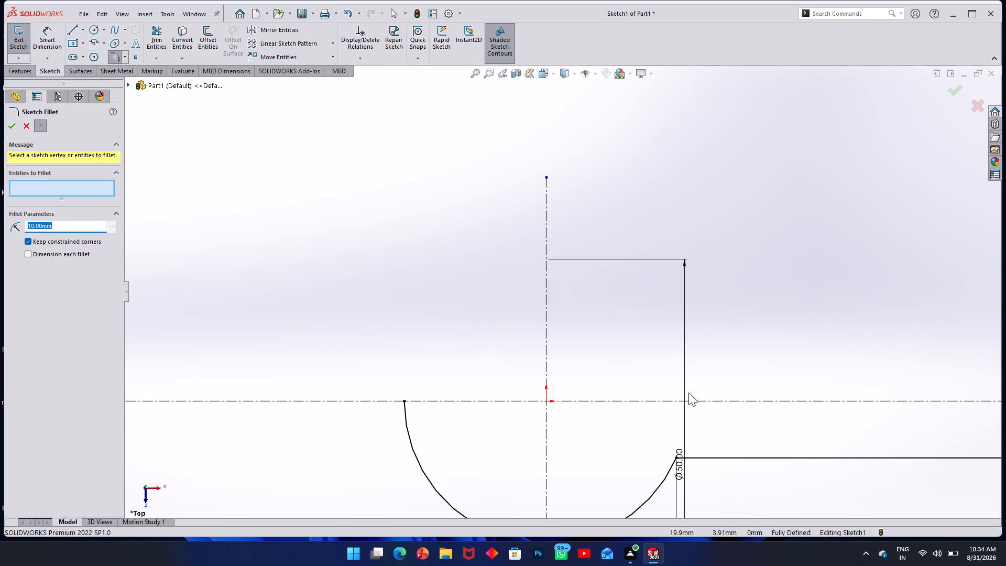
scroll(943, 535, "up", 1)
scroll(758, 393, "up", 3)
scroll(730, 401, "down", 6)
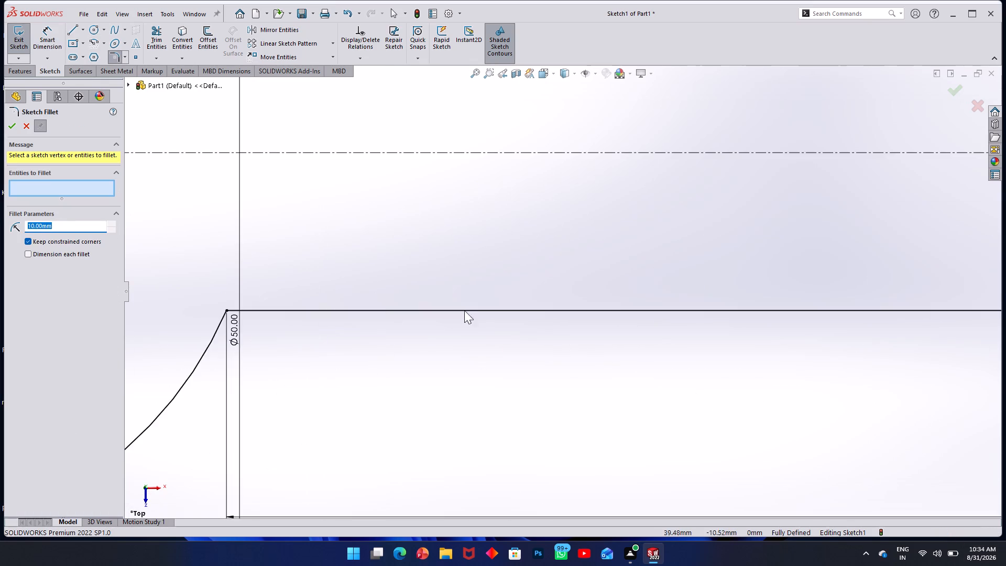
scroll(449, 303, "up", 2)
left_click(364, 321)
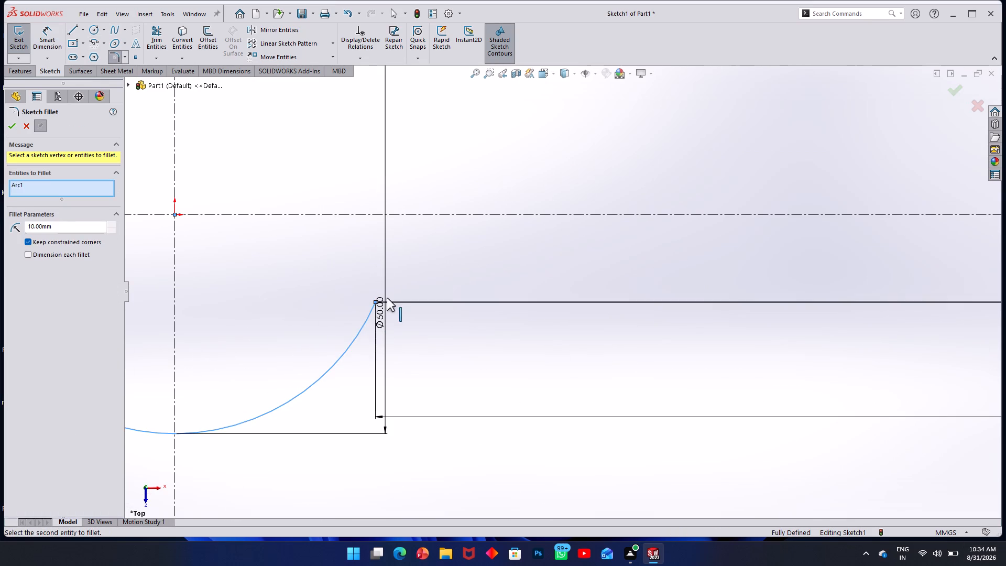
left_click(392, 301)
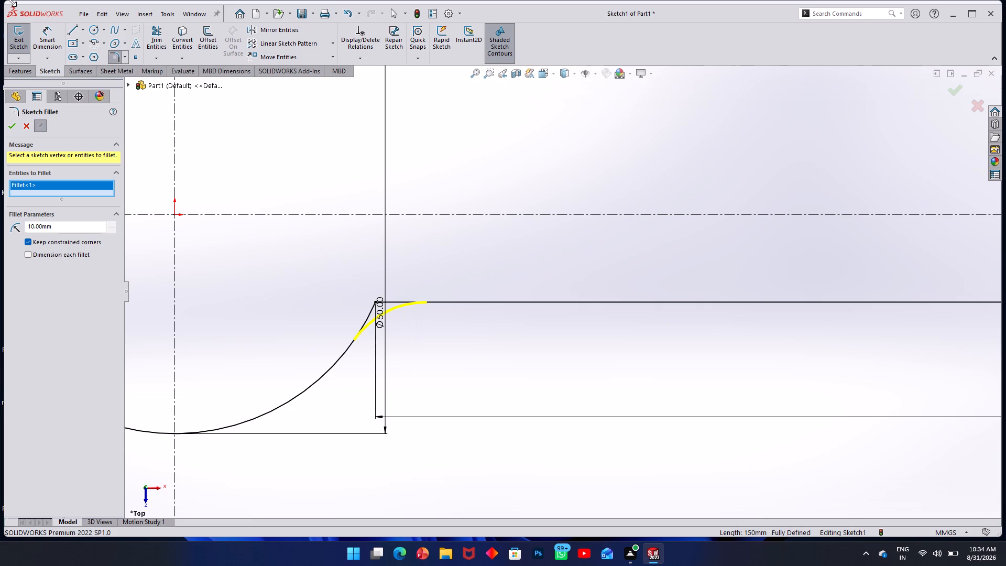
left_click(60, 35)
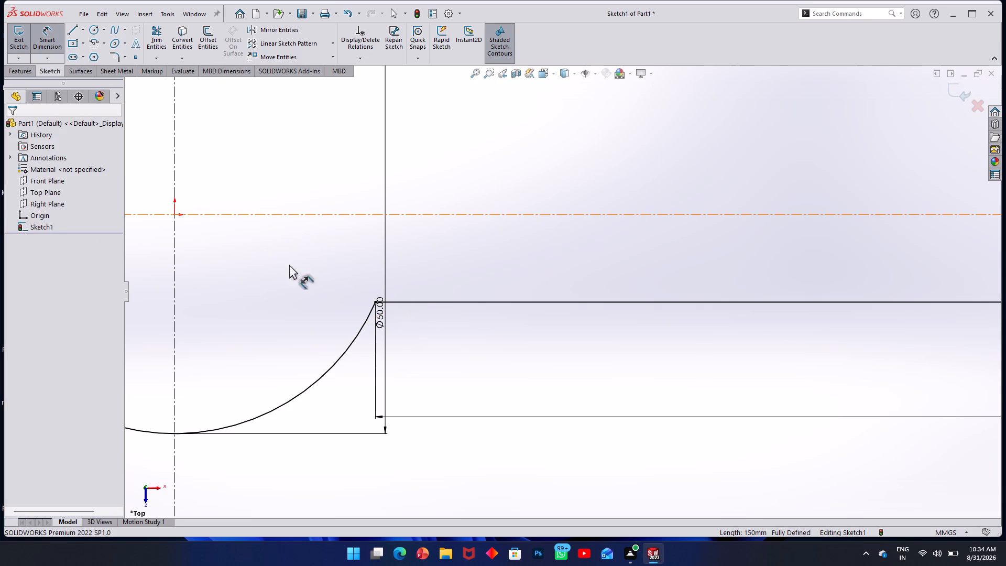
Add a 20 mm sketch fillet between the 50 mm arc and the horizontal shank line.
left_click(114, 58)
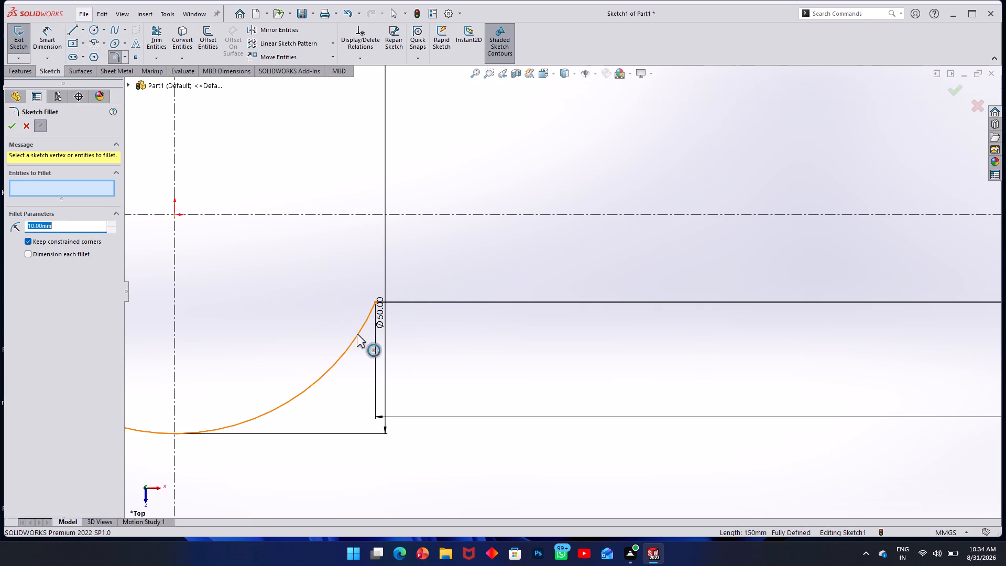
left_click(357, 334)
left_click(398, 304)
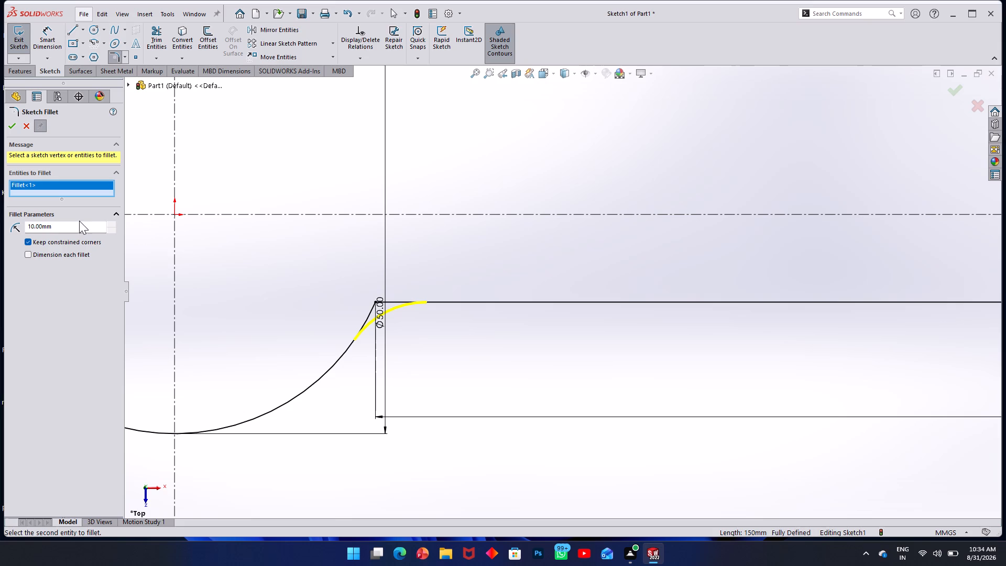
left_click_drag(72, 224, 0, 194)
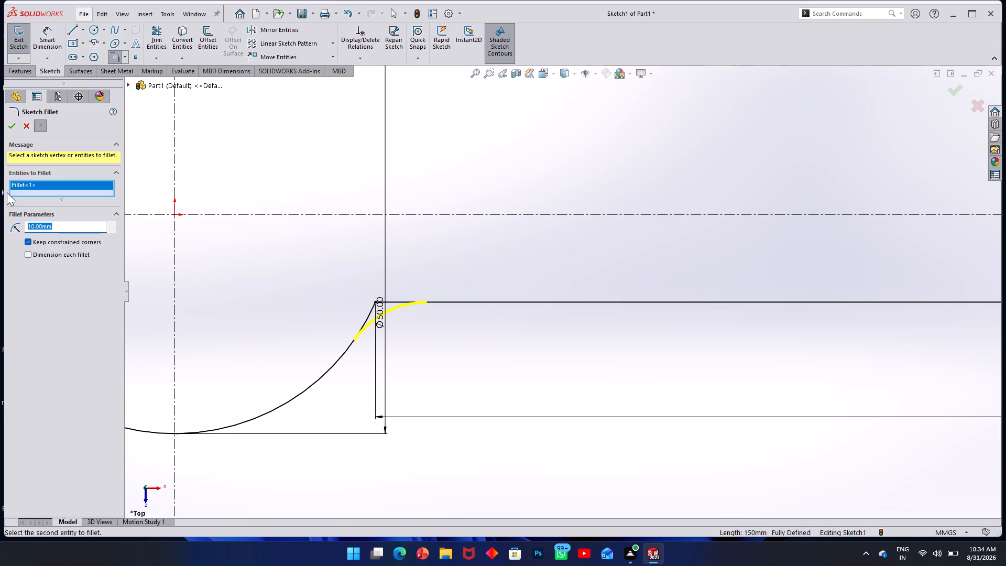
key("1")
key("BackSpace")
type("20")
key("Return")
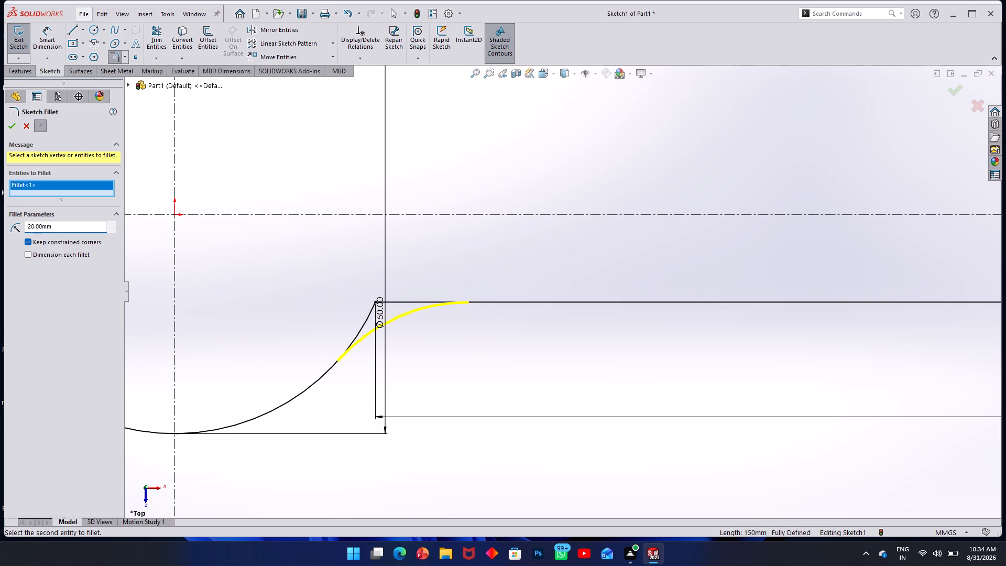
left_click(15, 127)
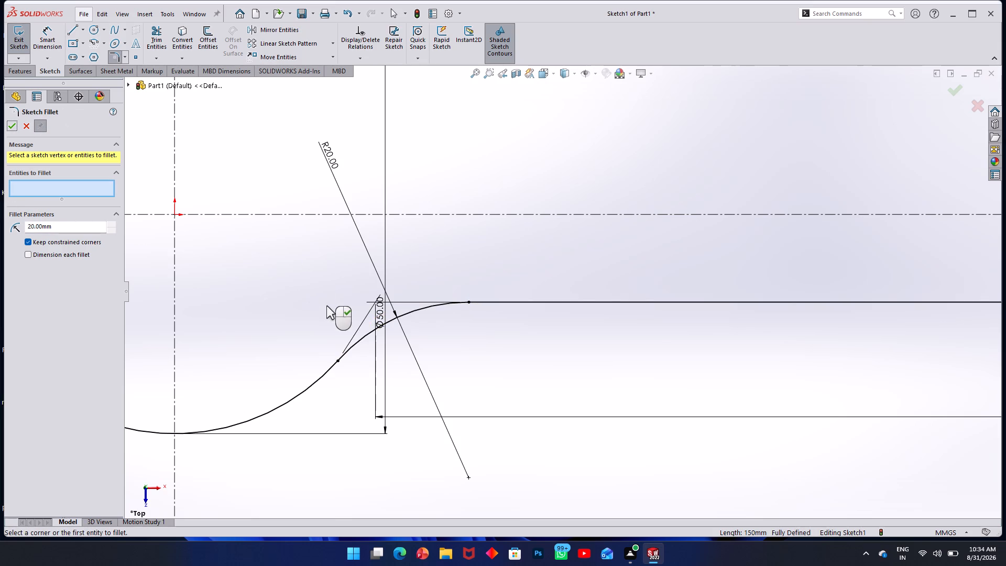
left_click(334, 313)
scroll(512, 341, "up", 8)
scroll(802, 335, "down", 2)
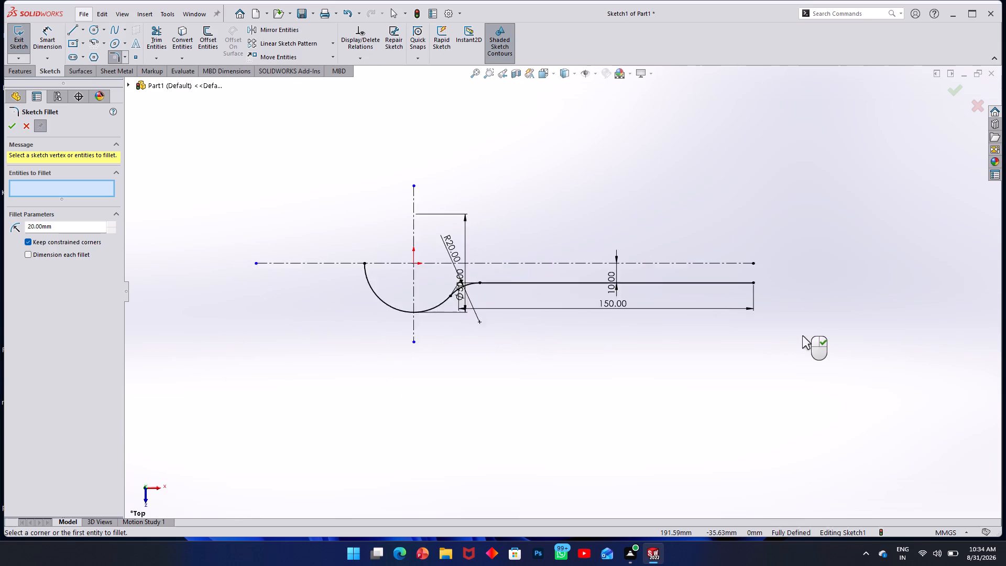
scroll(802, 335, "down", 1)
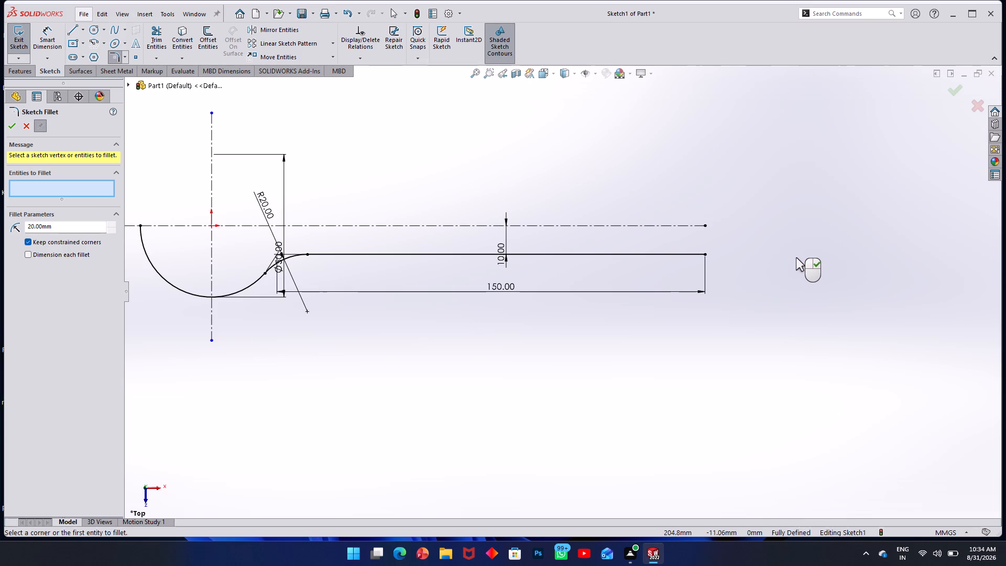
Extend the horizontal centerline's free end beyond the shank to about X 248 mm.
left_click_drag(704, 223, 712, 224)
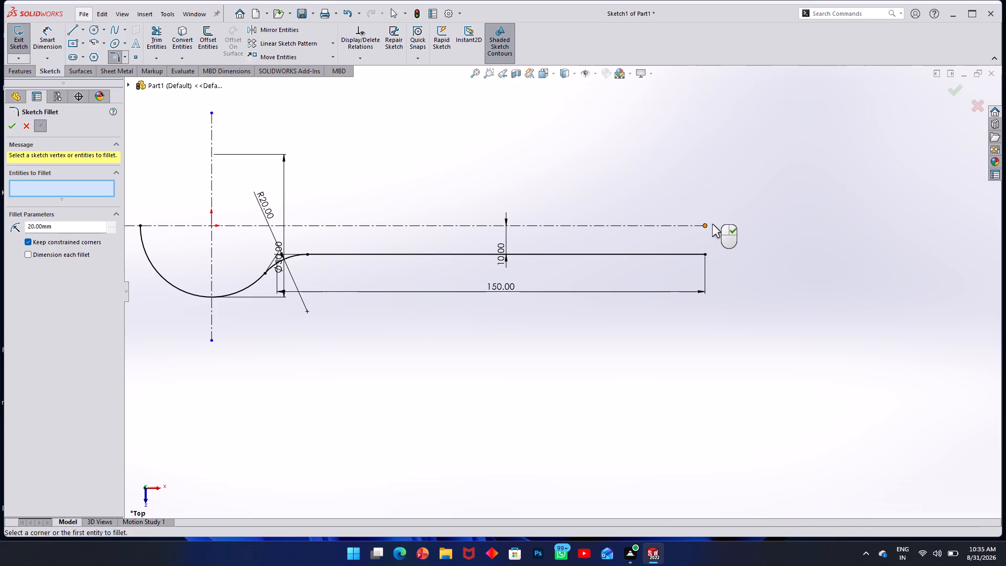
left_click_drag(712, 224, 948, 229)
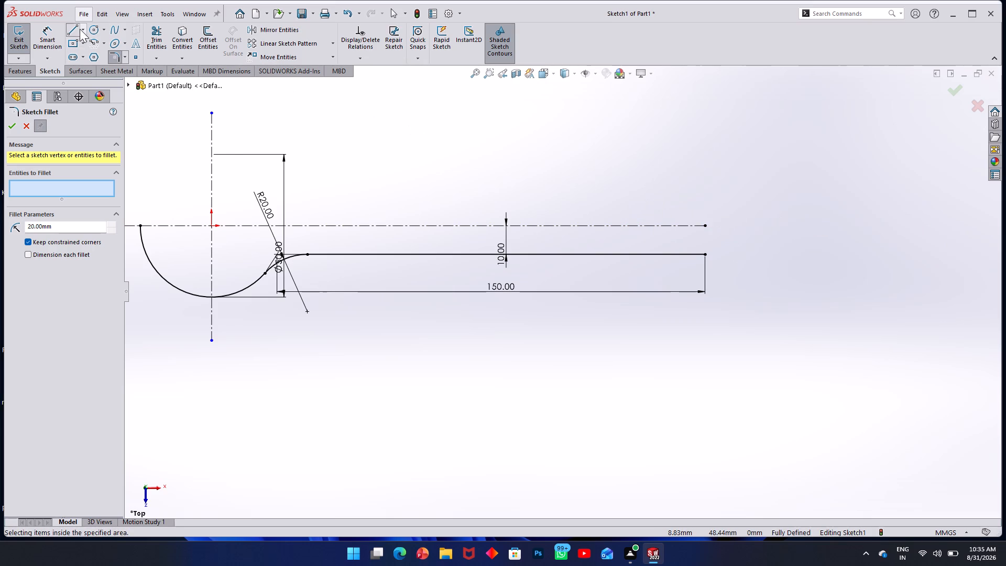
left_click(80, 28)
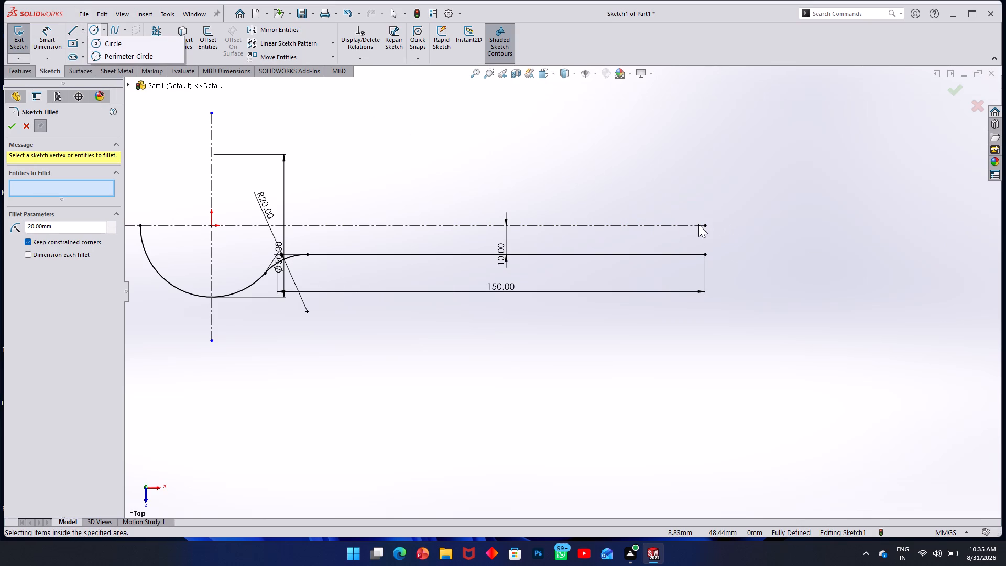
key("Escape")
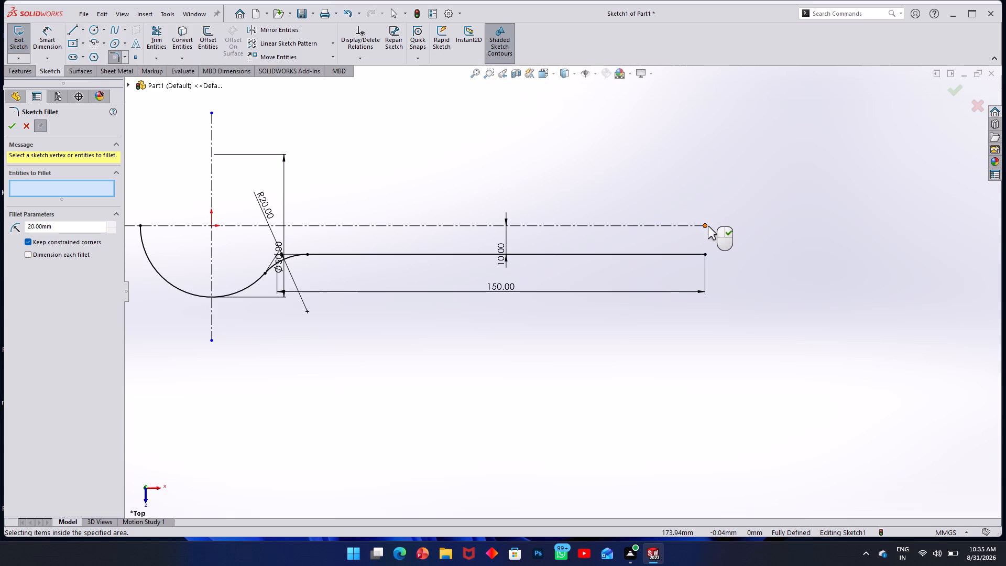
key("Escape")
left_click_drag(705, 226, 903, 230)
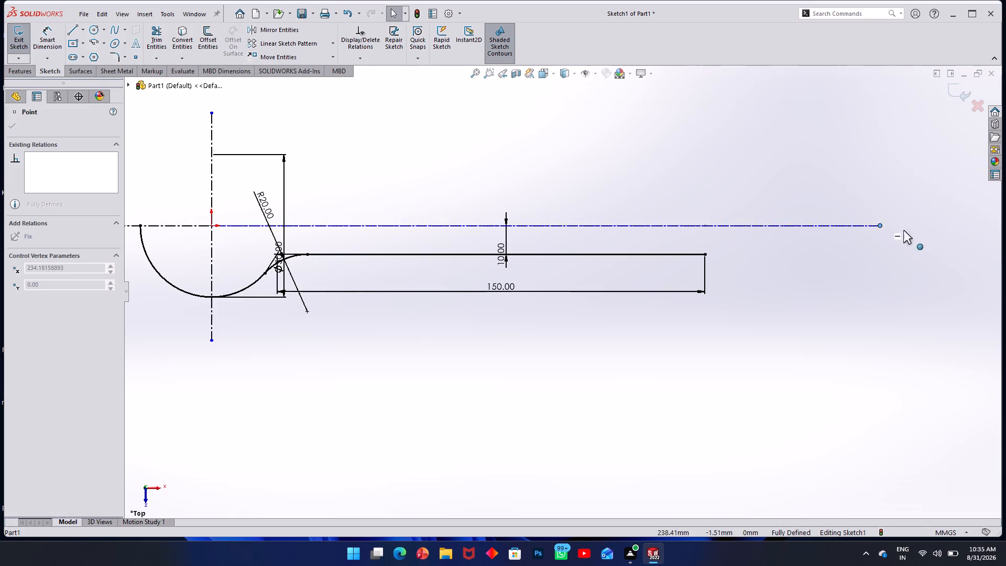
left_click_drag(903, 230, 920, 230)
key("Escape")
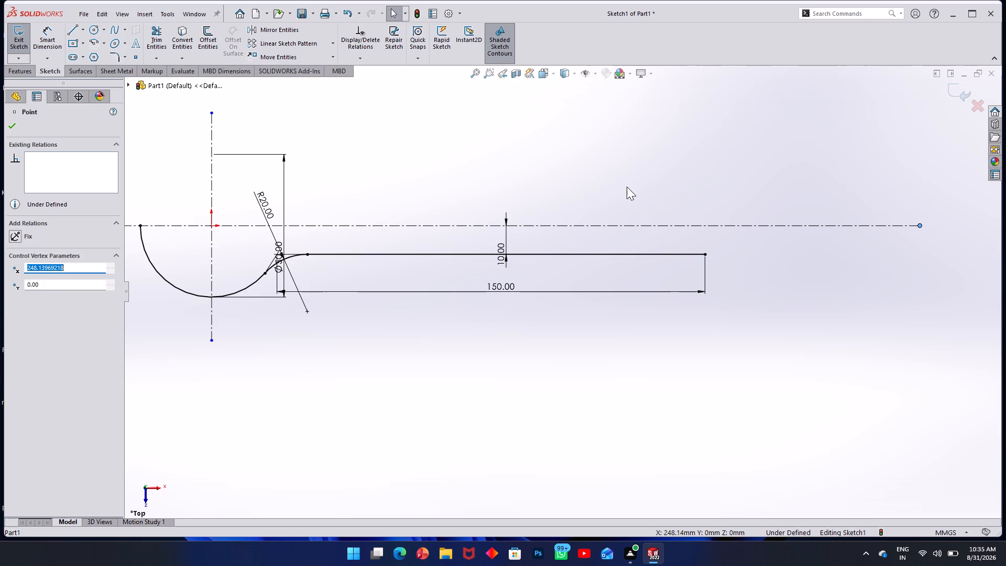
Sketch a circle centred on the horizontal centerline just beyond the shank's free end and dimension its diameter as 34 mm.
left_click(89, 28)
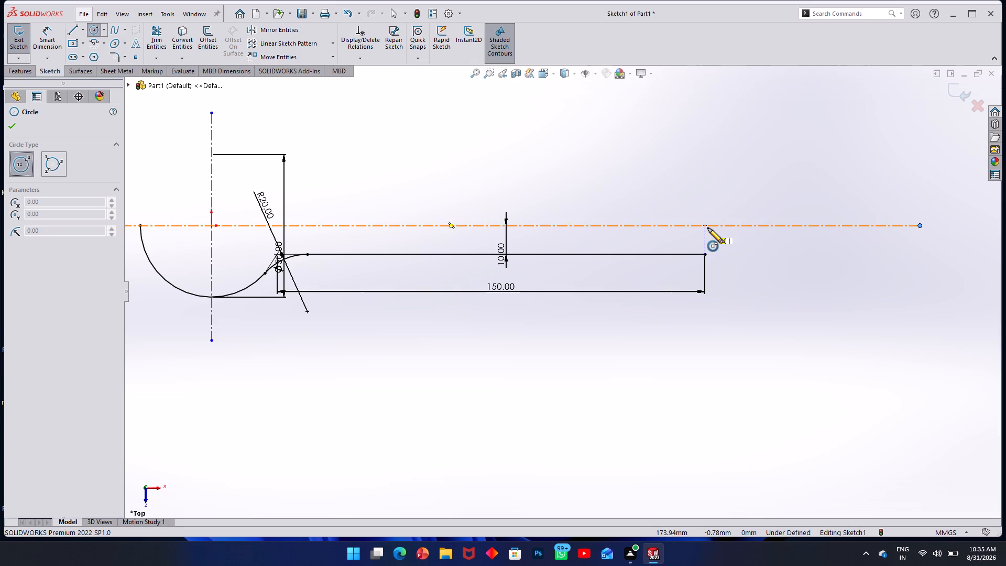
left_click(737, 226)
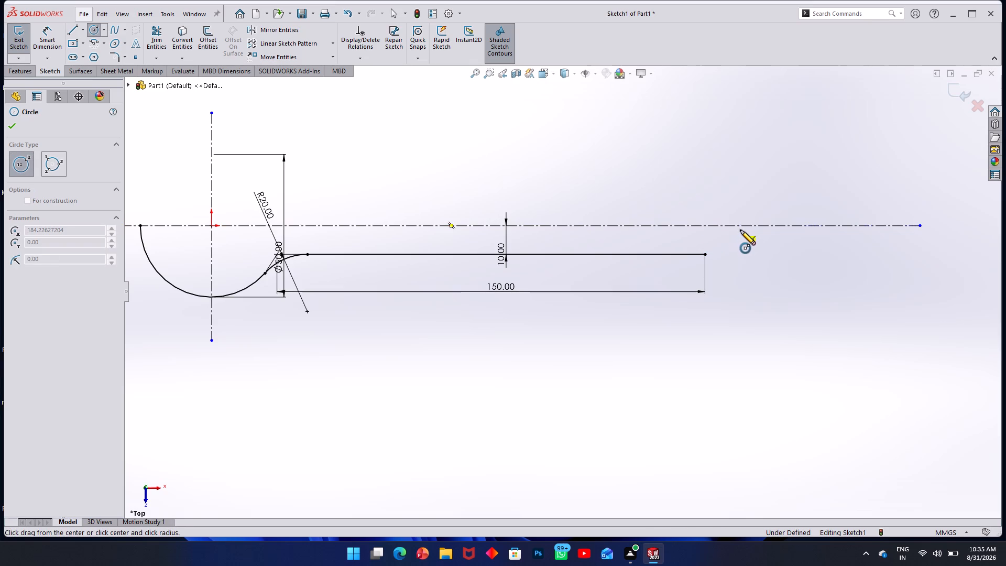
left_click(757, 251)
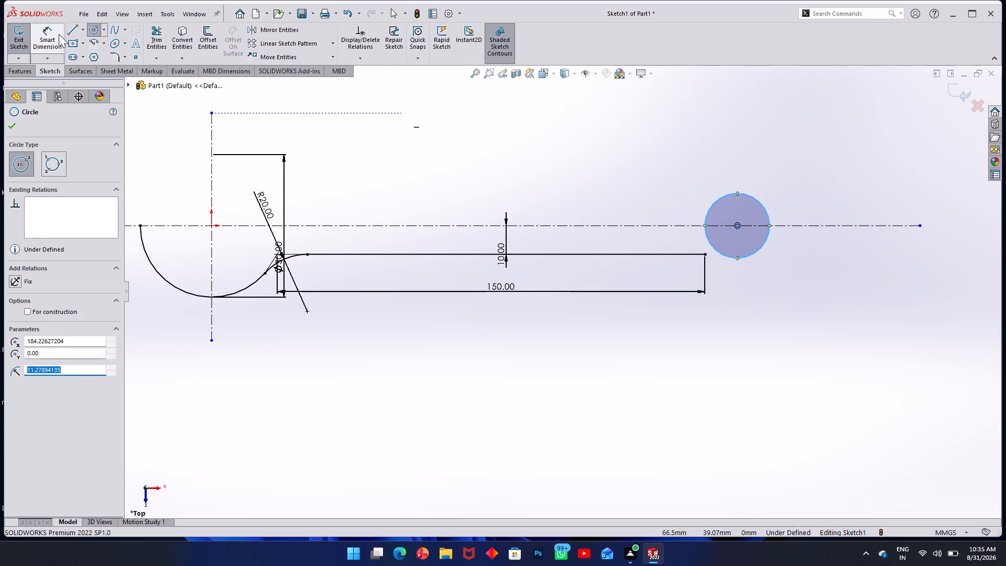
left_click(59, 34)
left_click(766, 213)
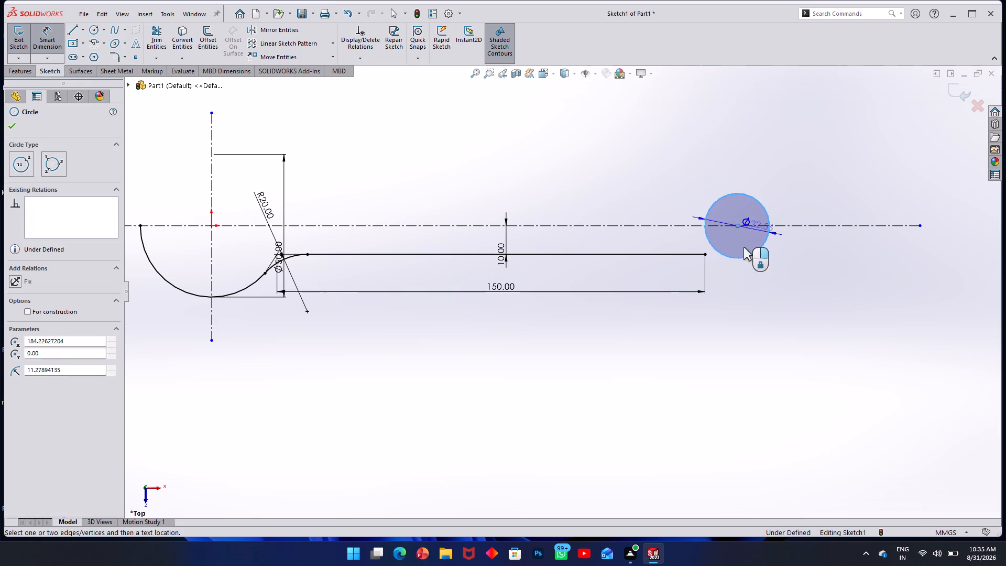
left_click(727, 320)
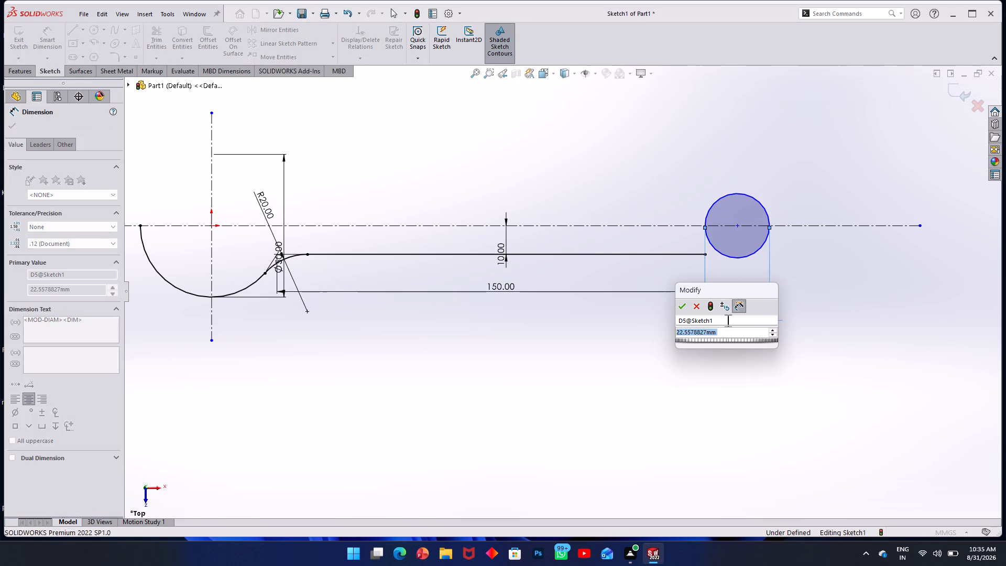
type("34")
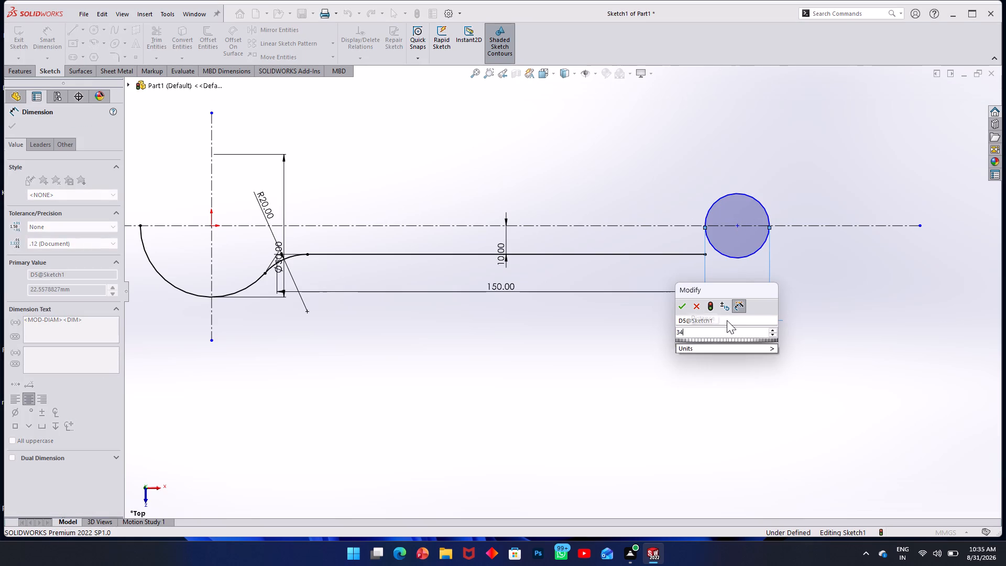
key("Return")
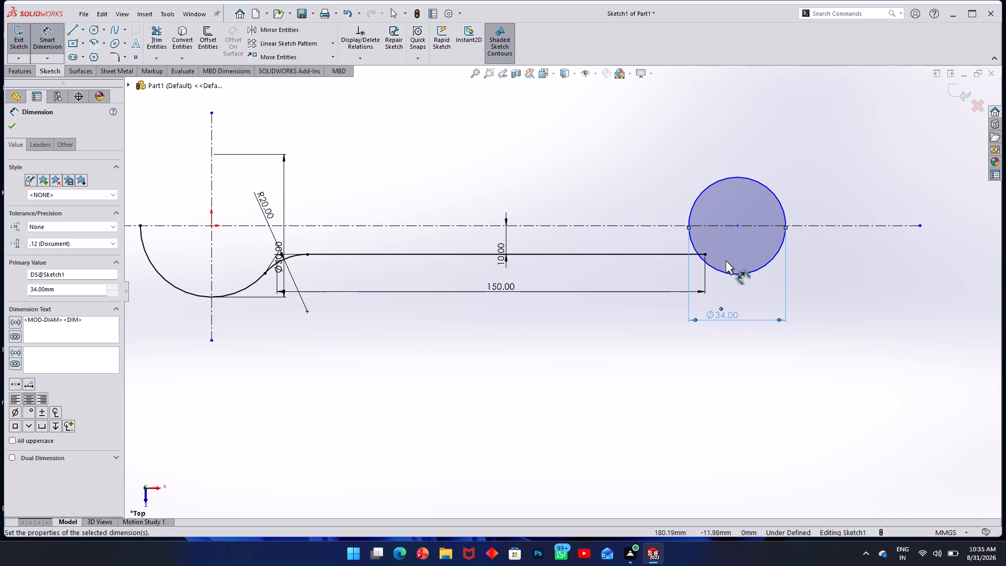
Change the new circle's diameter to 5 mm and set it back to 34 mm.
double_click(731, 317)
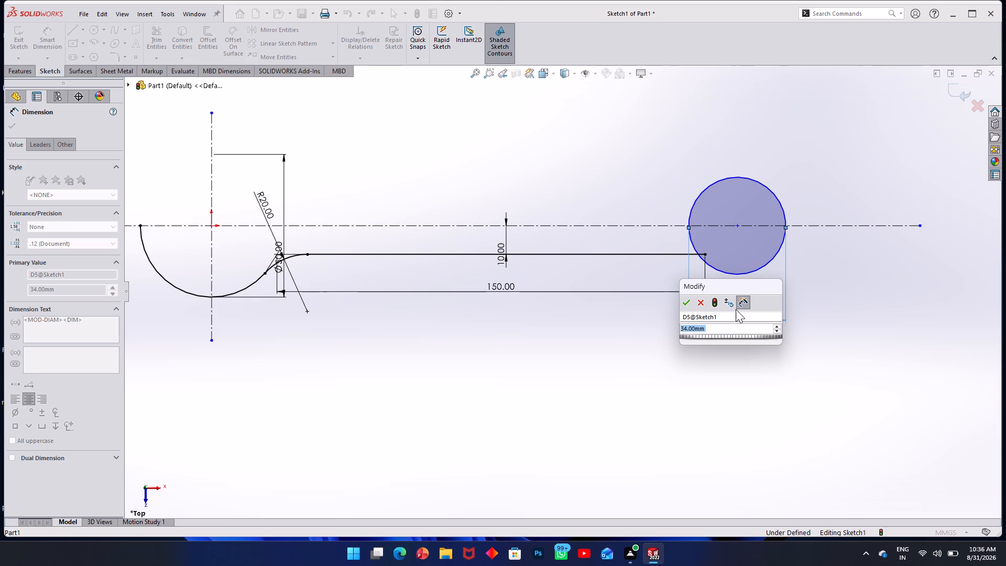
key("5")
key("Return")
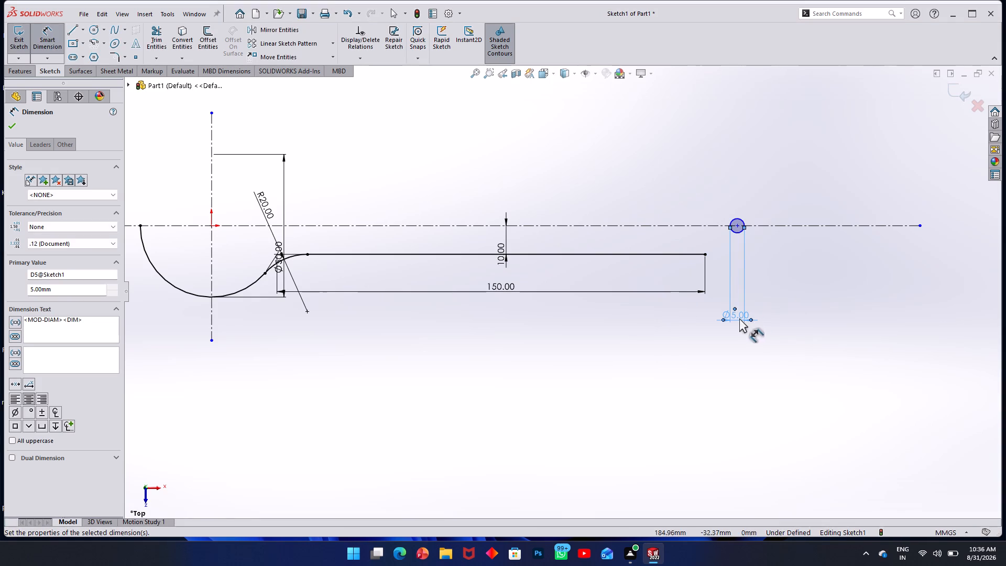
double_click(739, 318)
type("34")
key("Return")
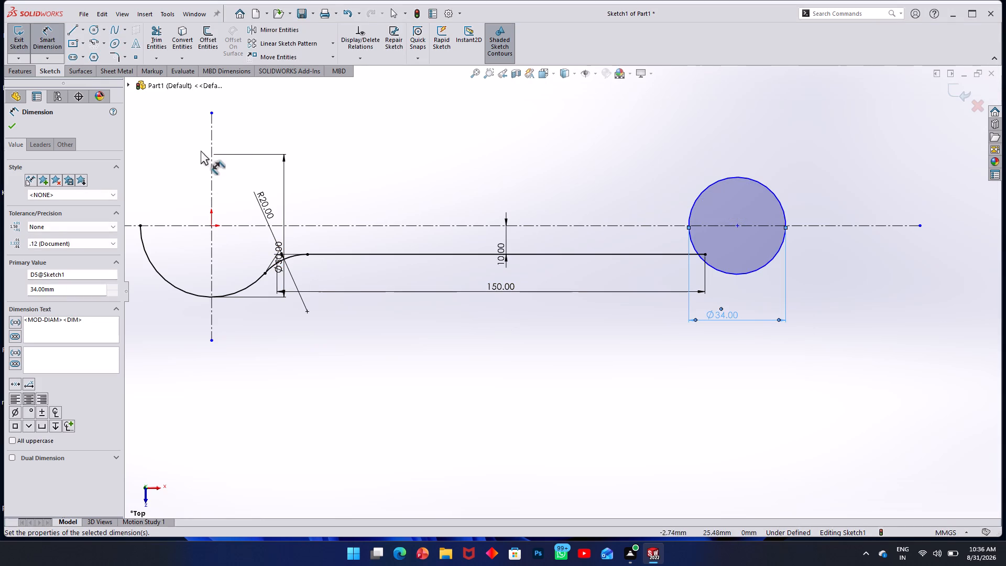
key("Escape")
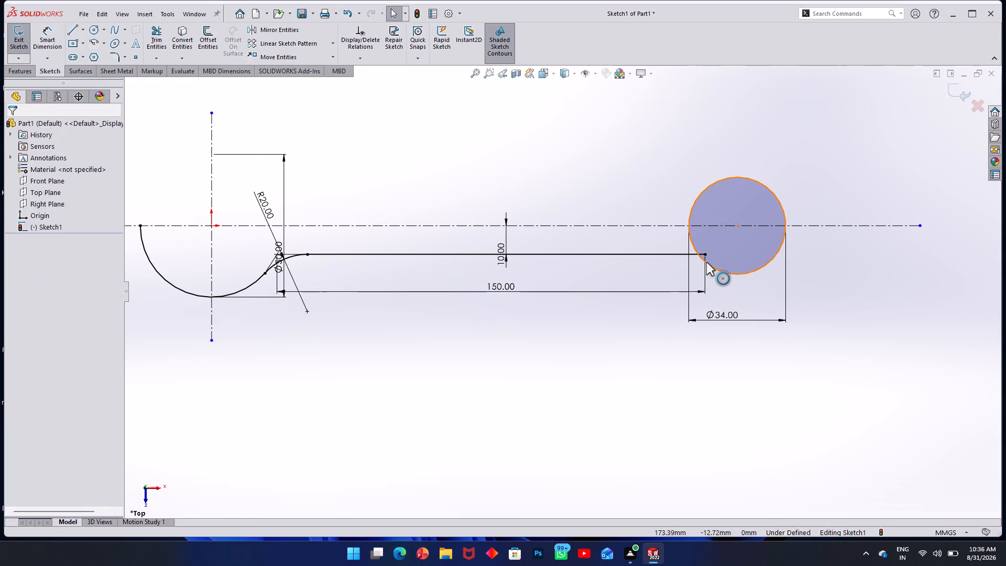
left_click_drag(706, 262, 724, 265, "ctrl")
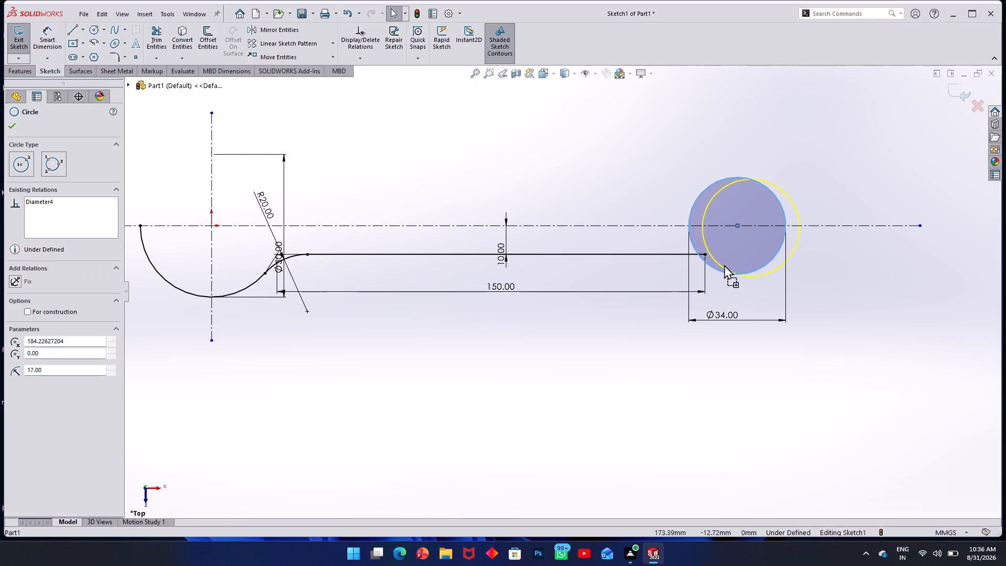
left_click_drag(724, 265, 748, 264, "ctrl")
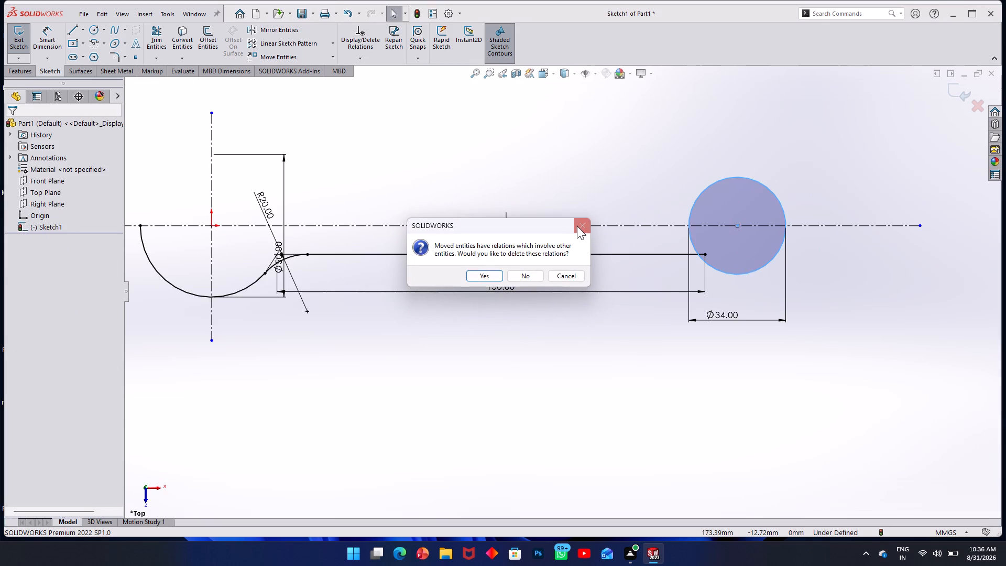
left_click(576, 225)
Move the 34 mm circle along the centerline clear of the shank and make it coincident with the shank line's free endpoint.
left_click_drag(737, 225, 747, 225)
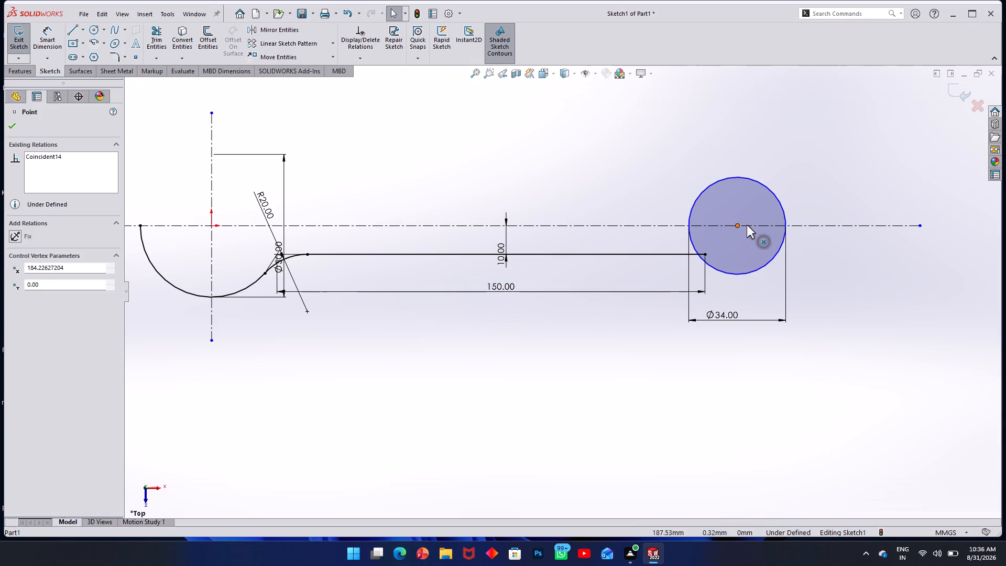
left_click_drag(747, 225, 778, 225)
key("grave")
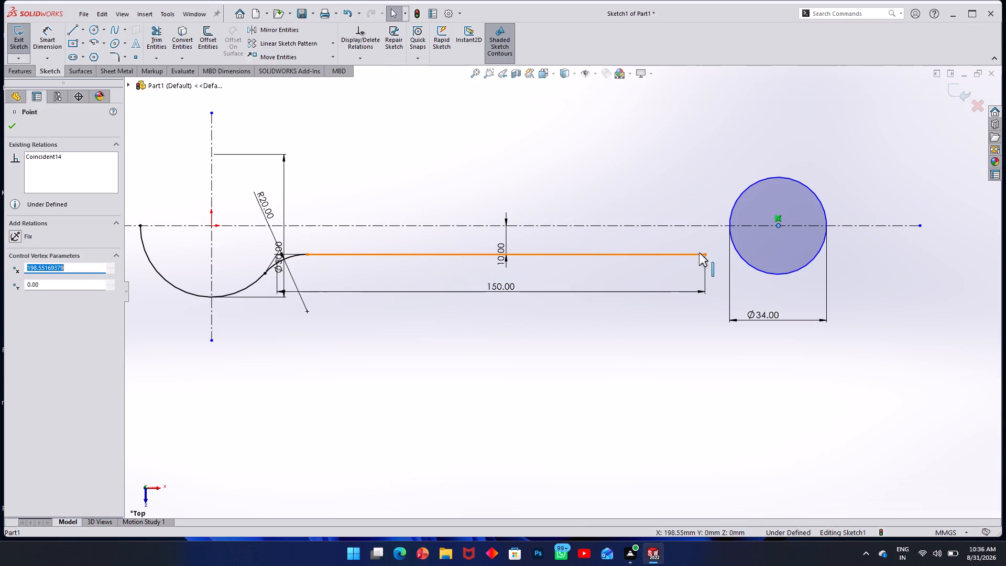
left_click(738, 255, "ctrl")
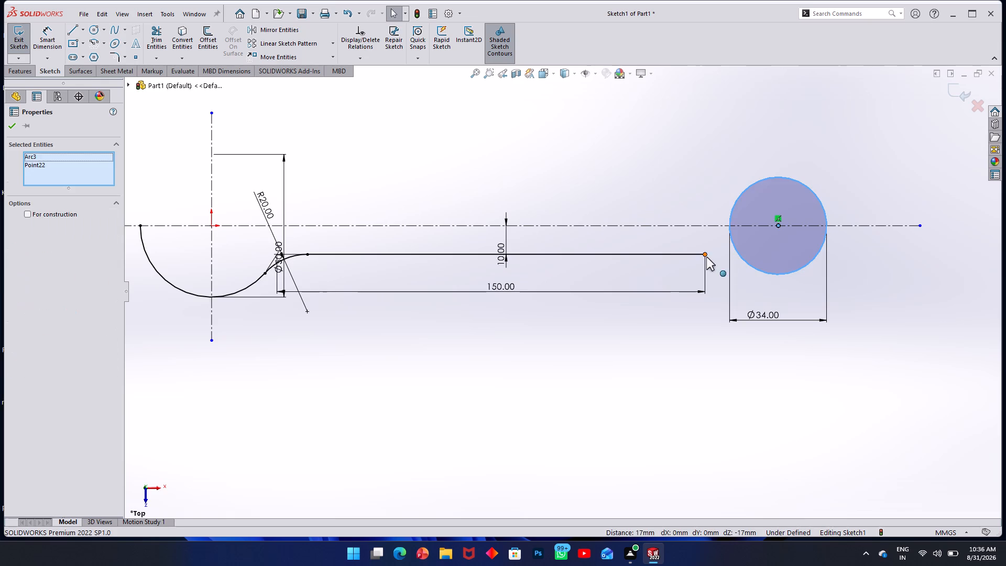
left_click(704, 257, "ctrl")
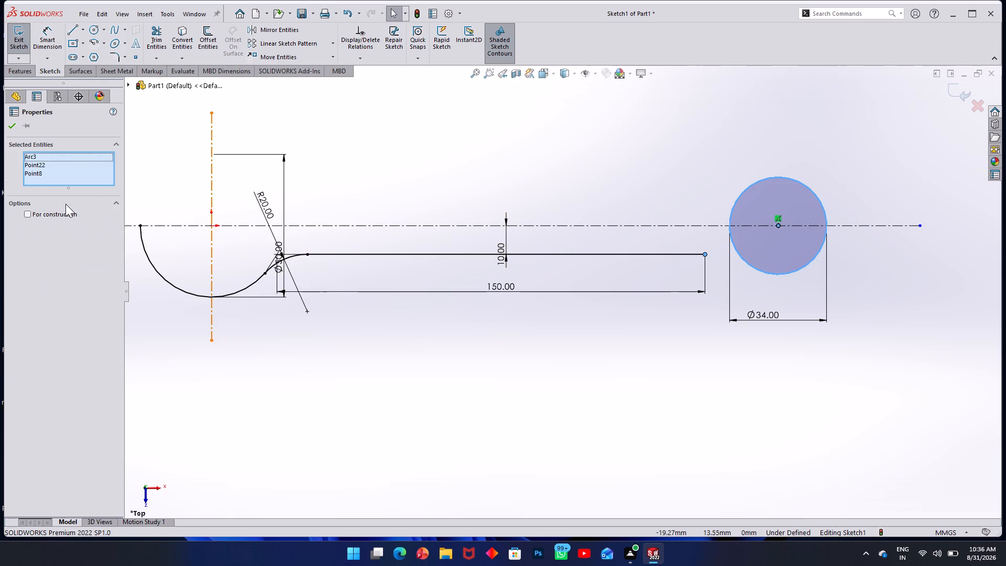
key("Escape")
left_click(707, 255, "ctrl")
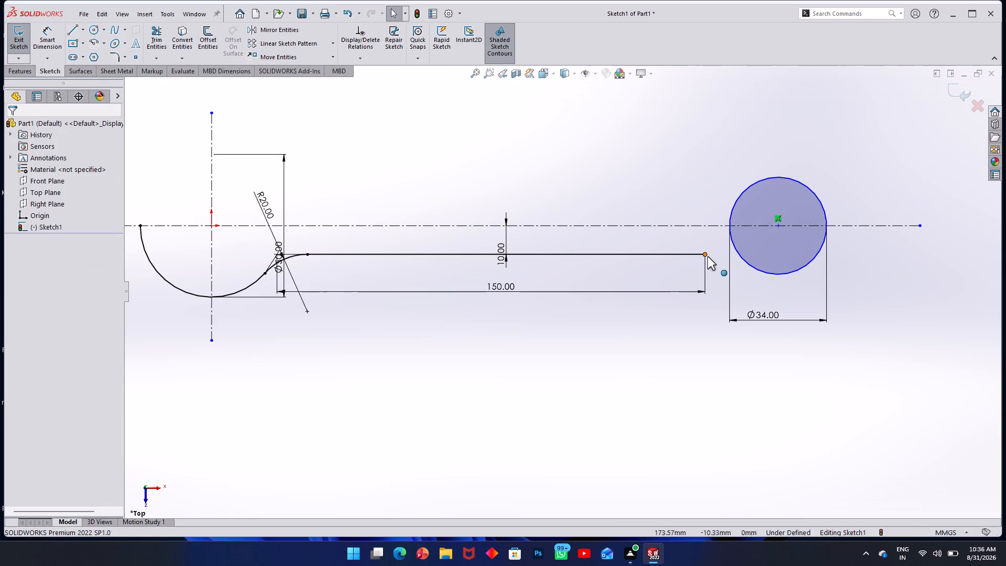
left_click(736, 252, "ctrl")
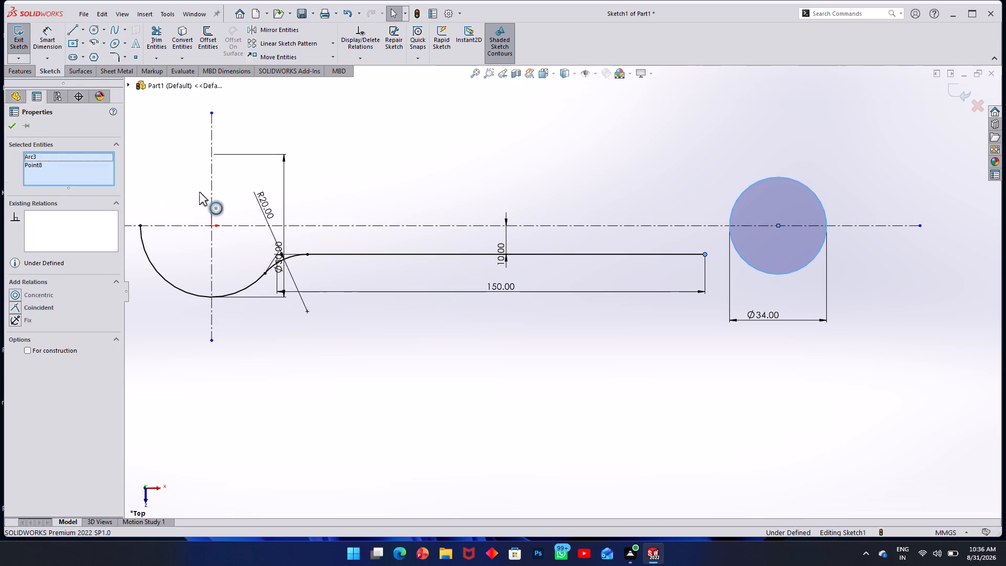
left_click(16, 309)
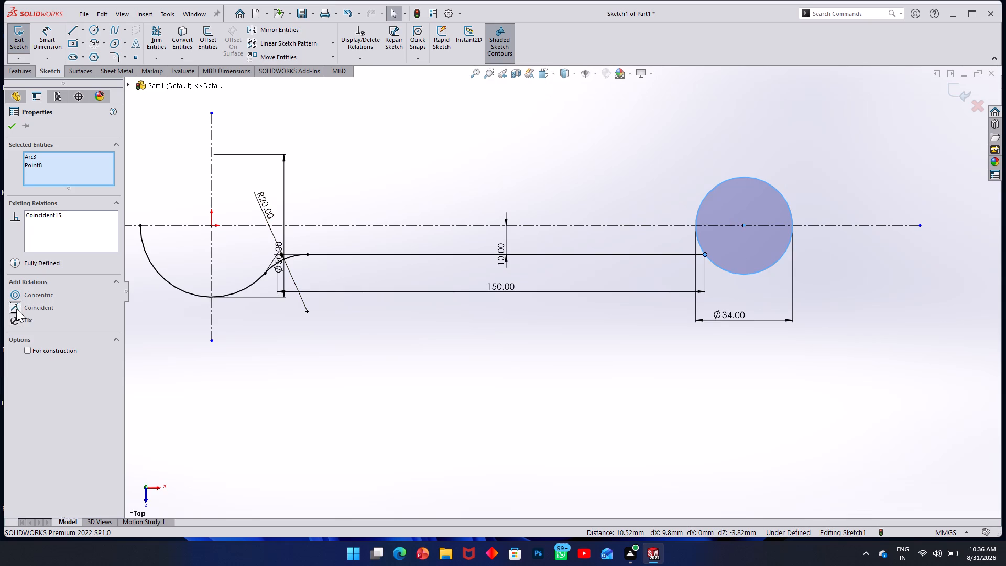
left_click(17, 125)
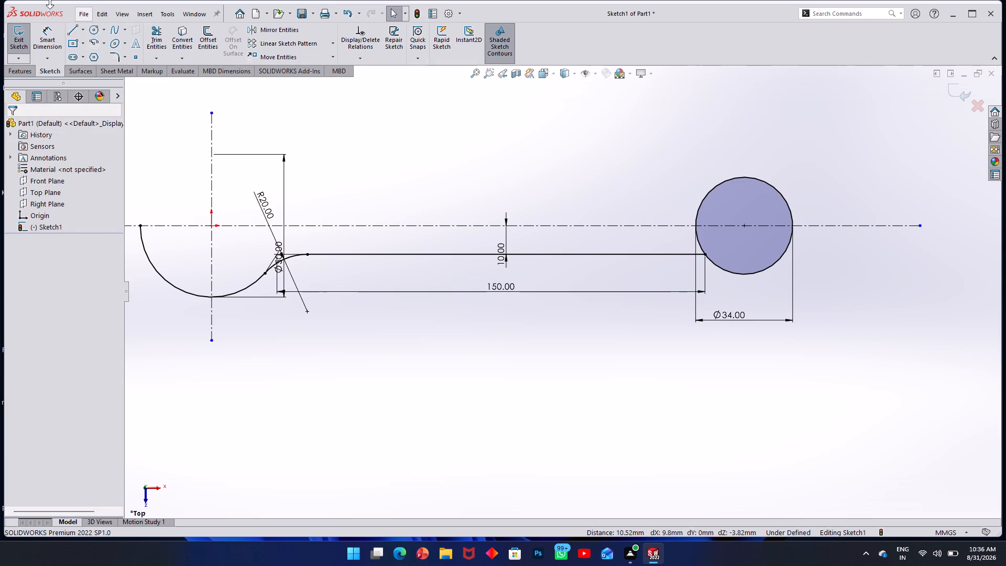
Trim the 34 mm circle's upper half and its short arc between the centerline and the shank line's endpoint.
left_click(156, 37)
left_click(741, 179)
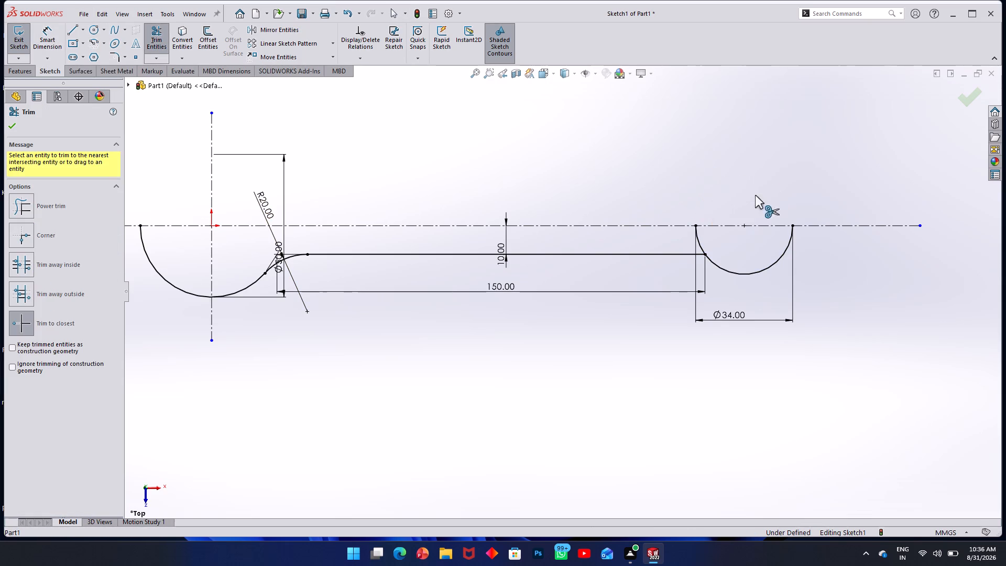
left_click(702, 243)
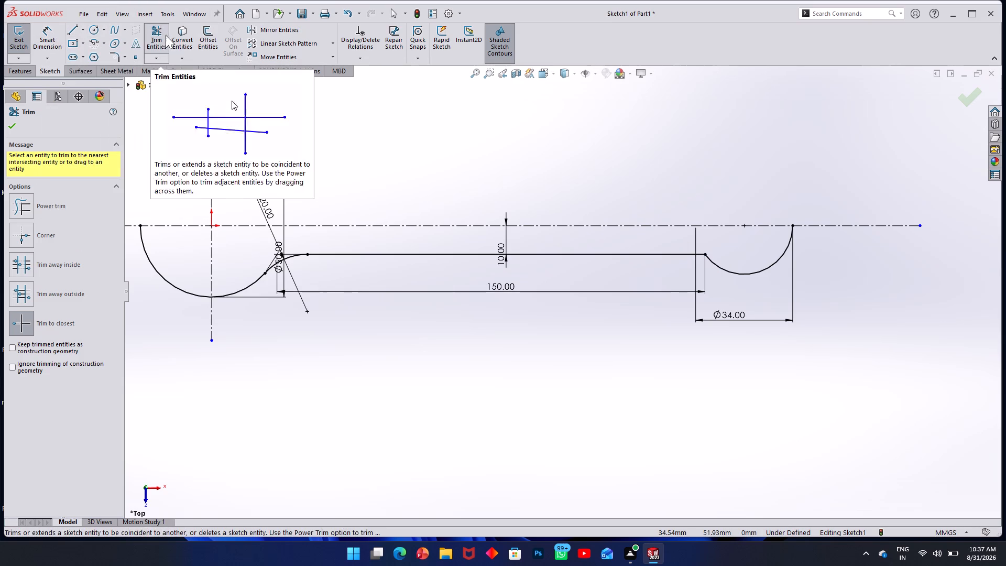
Add a 10 mm sketch fillet between the shank line and the 34 mm end arc.
left_click(124, 57)
left_click(117, 57)
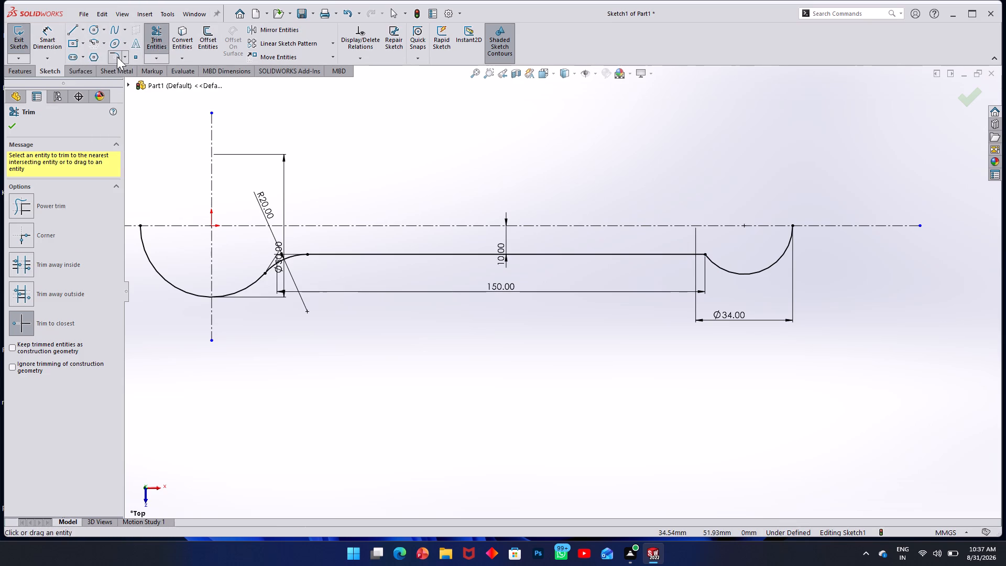
left_click(702, 253)
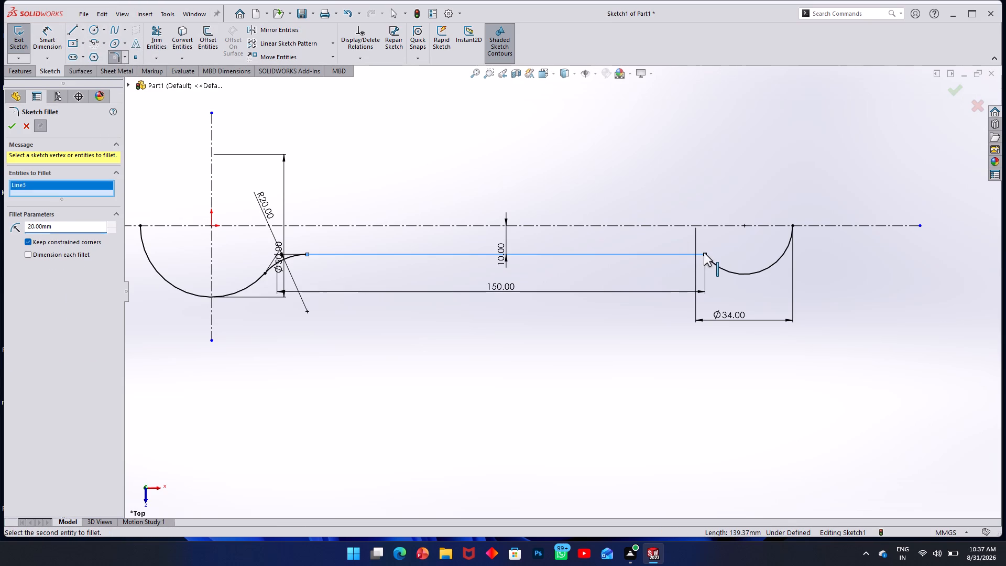
left_click(707, 258)
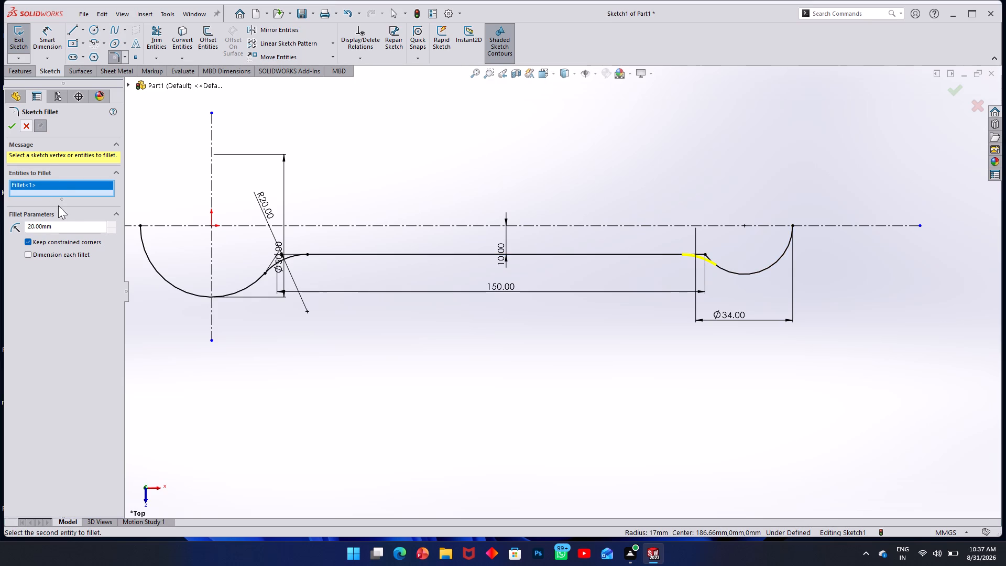
left_click_drag(56, 225, 0, 213)
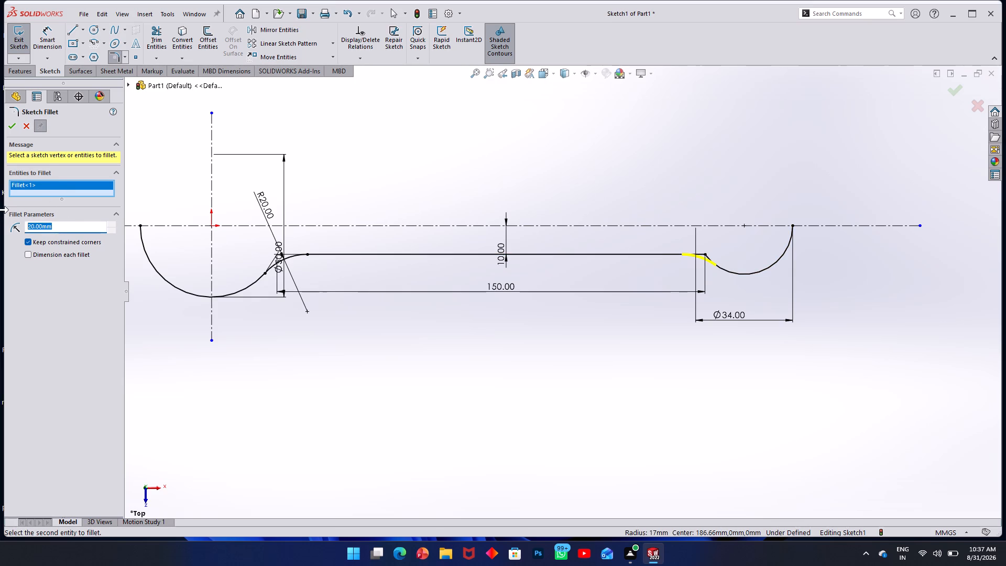
type("10")
key("Return")
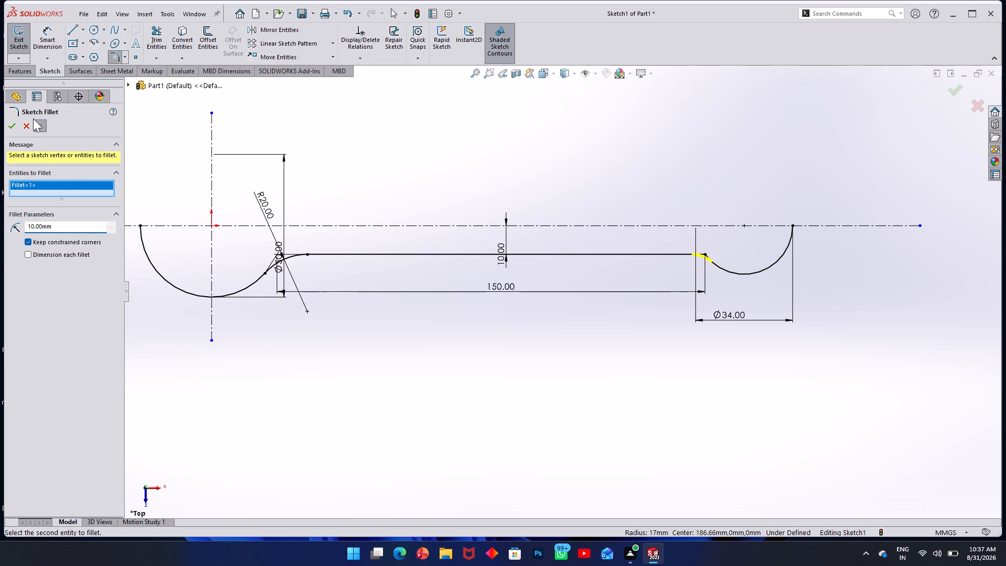
left_click(11, 124)
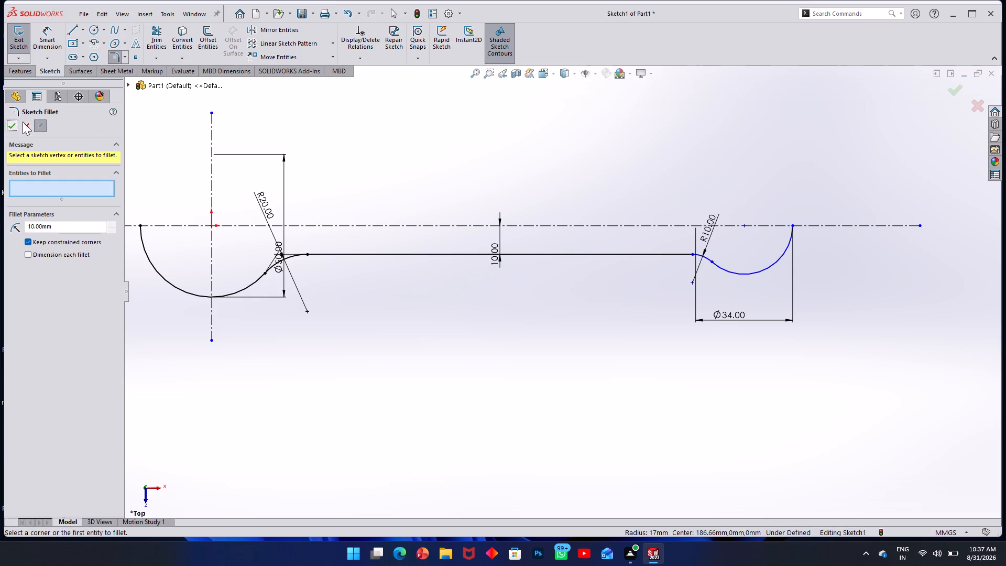
left_click(310, 131)
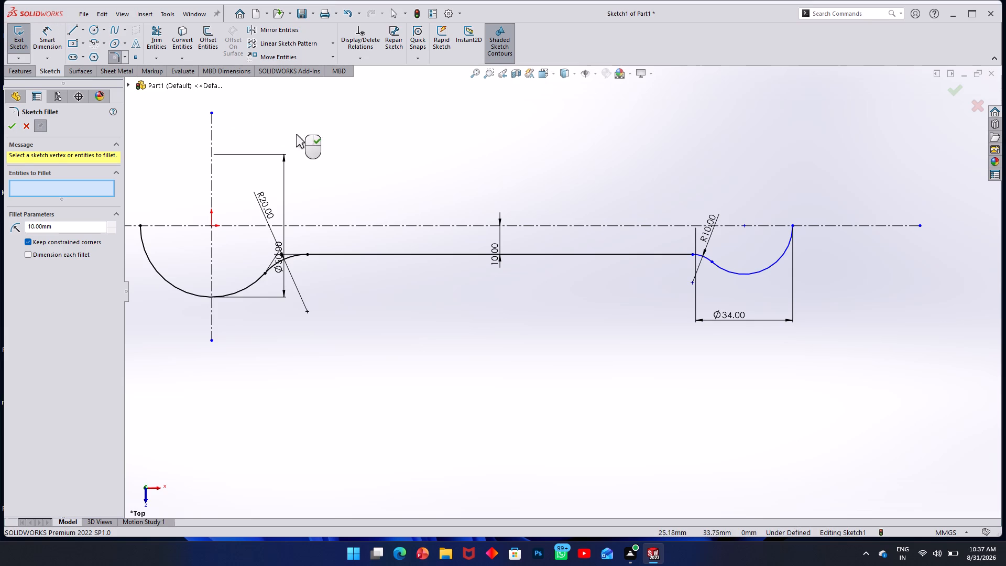
key("Escape")
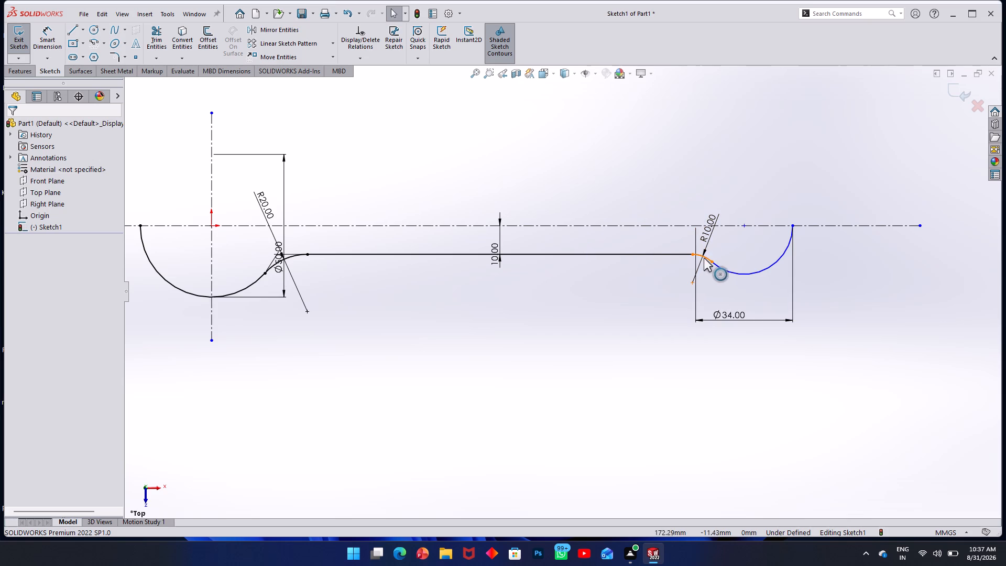
Fully define the 10 mm fillet arc and the 34 mm end arc using Fully Define Sketch on these selected entities.
left_click(704, 256, "ctrl")
left_click(730, 275, "ctrl")
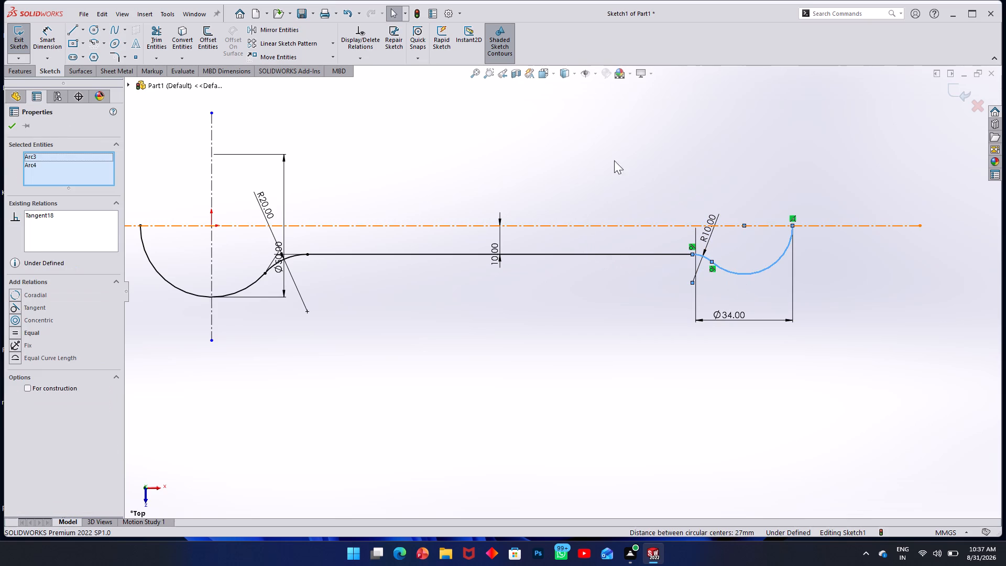
right_click(624, 138)
left_click(676, 247)
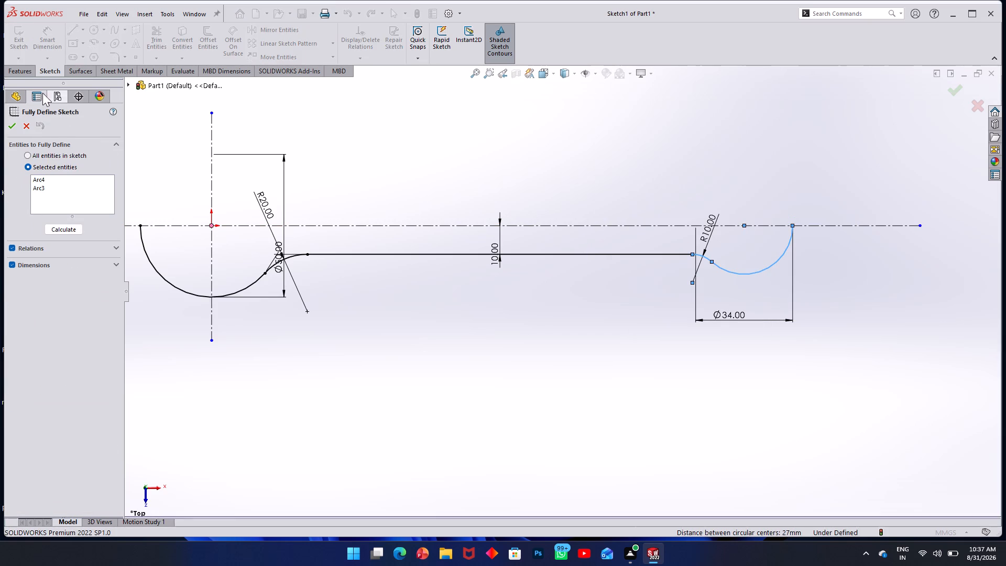
left_click(6, 124)
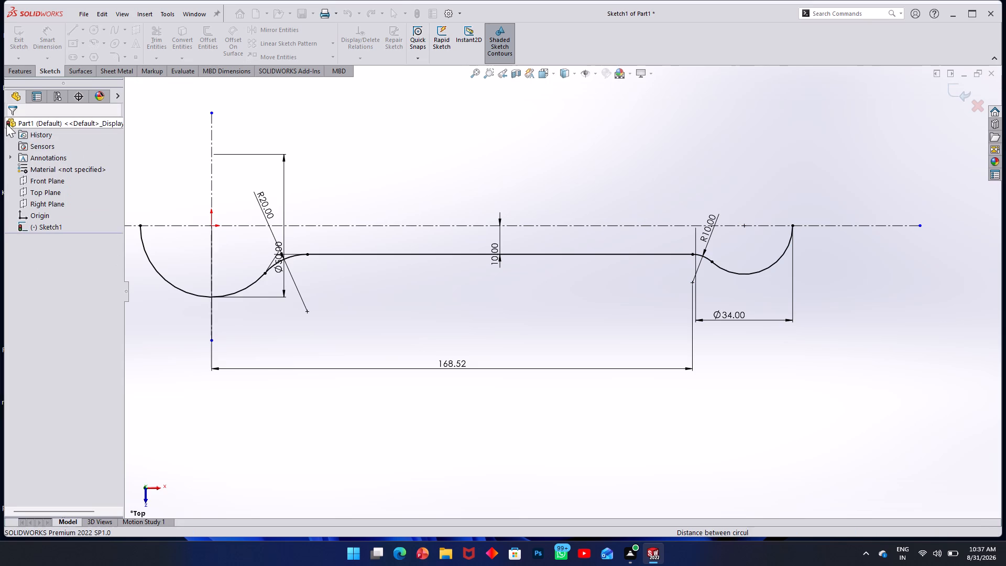
left_click(293, 139)
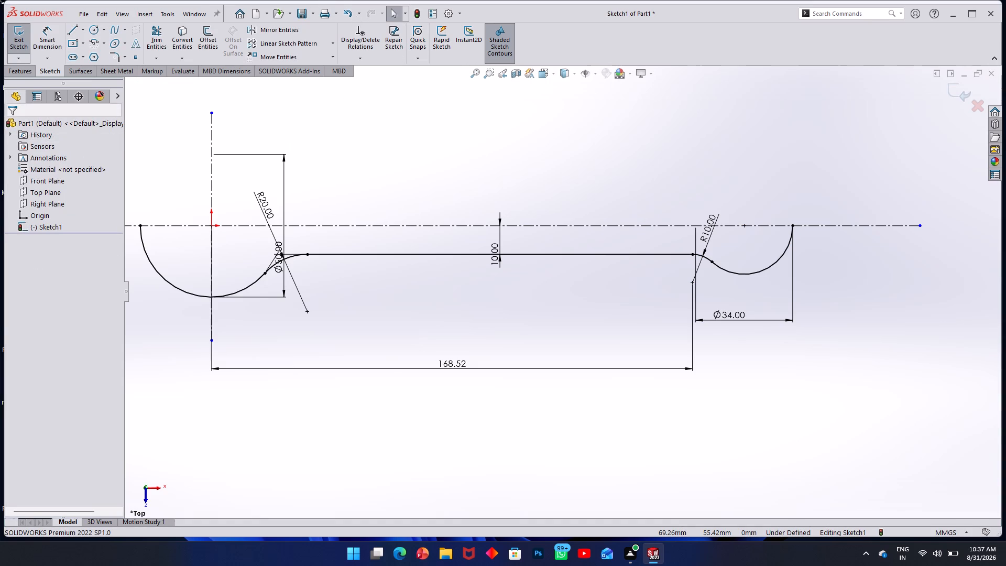
Close the profile with a horizontal line along the centerline from the 50 mm arc's outer endpoint to the 34 mm arc's outer endpoint.
left_click(71, 34)
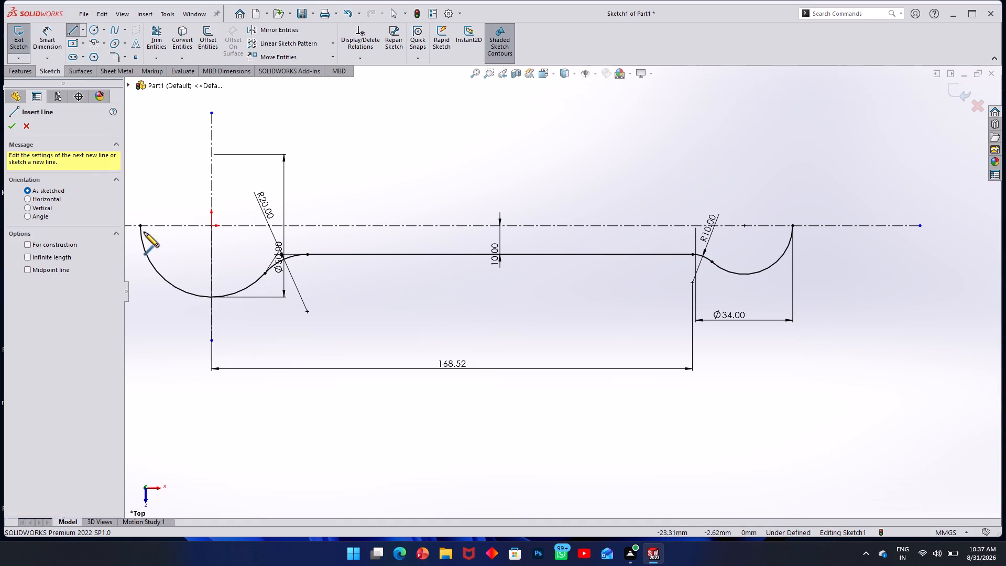
left_click(141, 226)
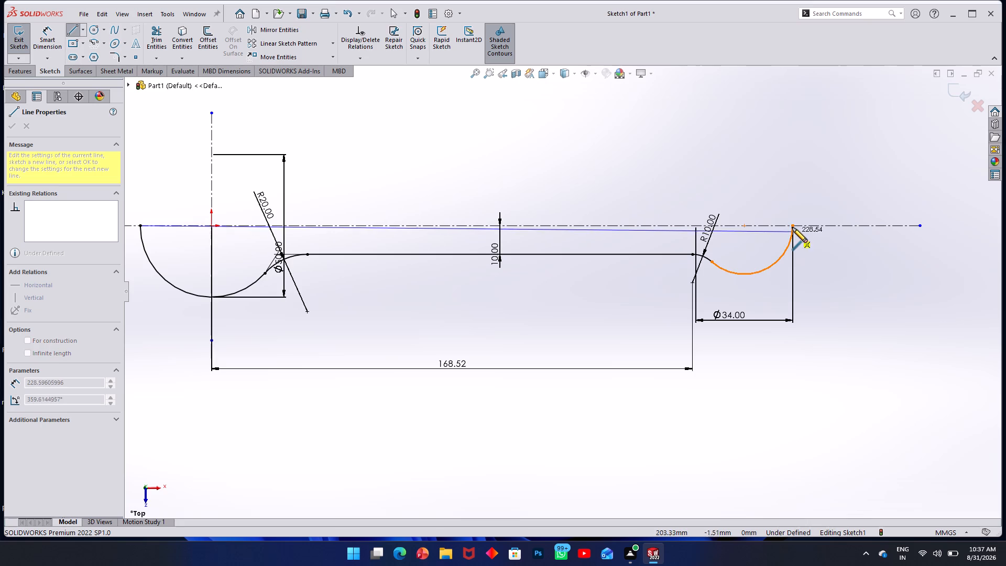
left_click(794, 224)
key("Escape")
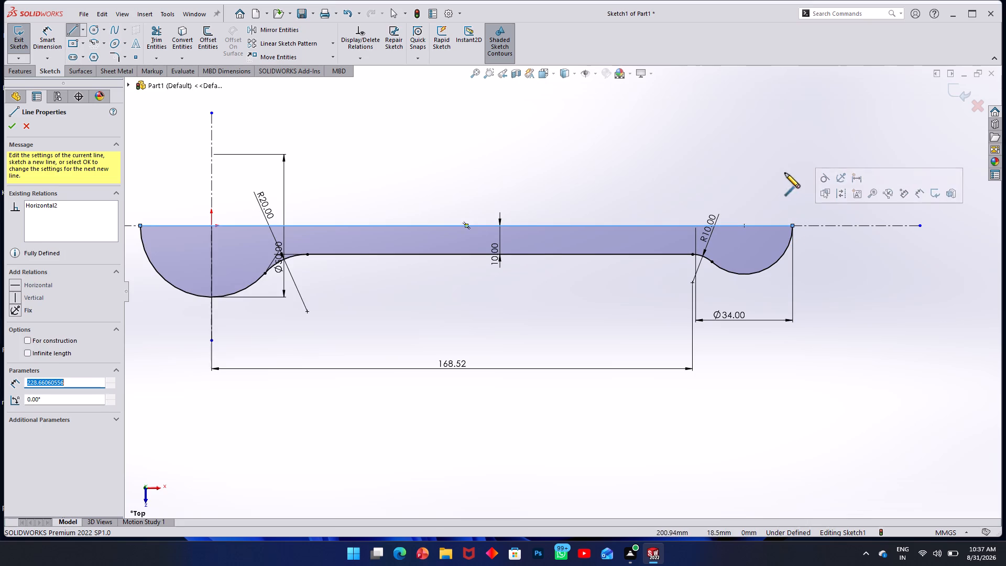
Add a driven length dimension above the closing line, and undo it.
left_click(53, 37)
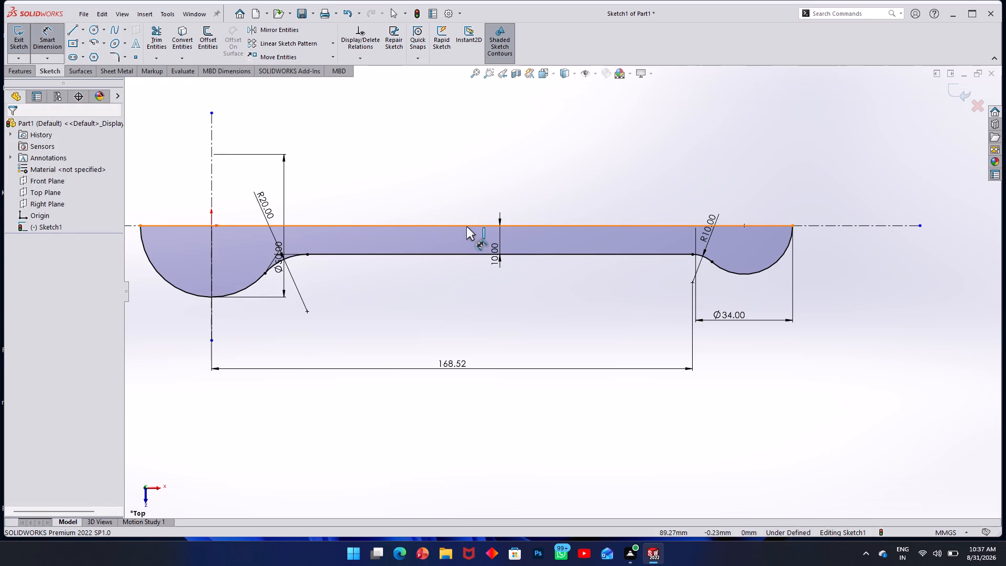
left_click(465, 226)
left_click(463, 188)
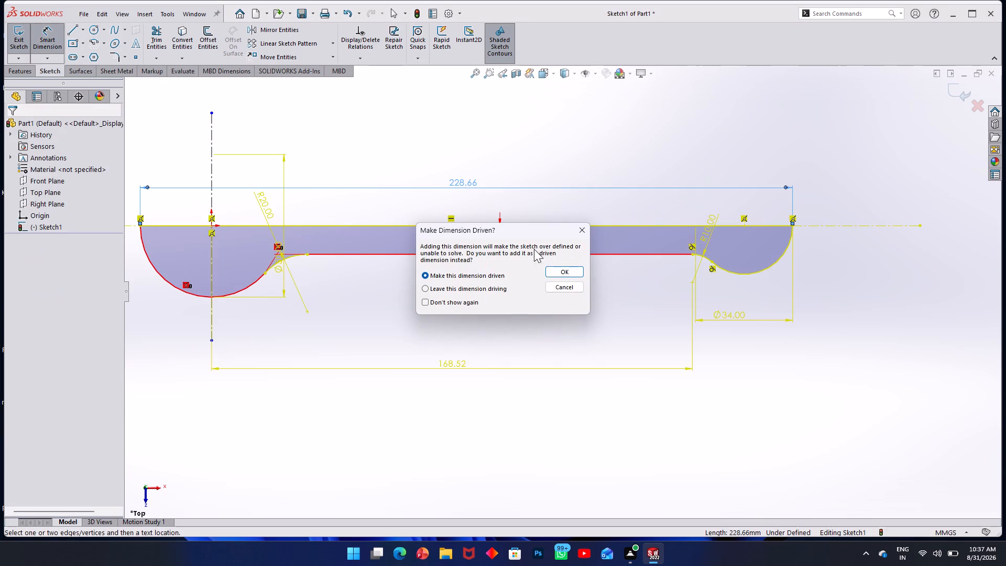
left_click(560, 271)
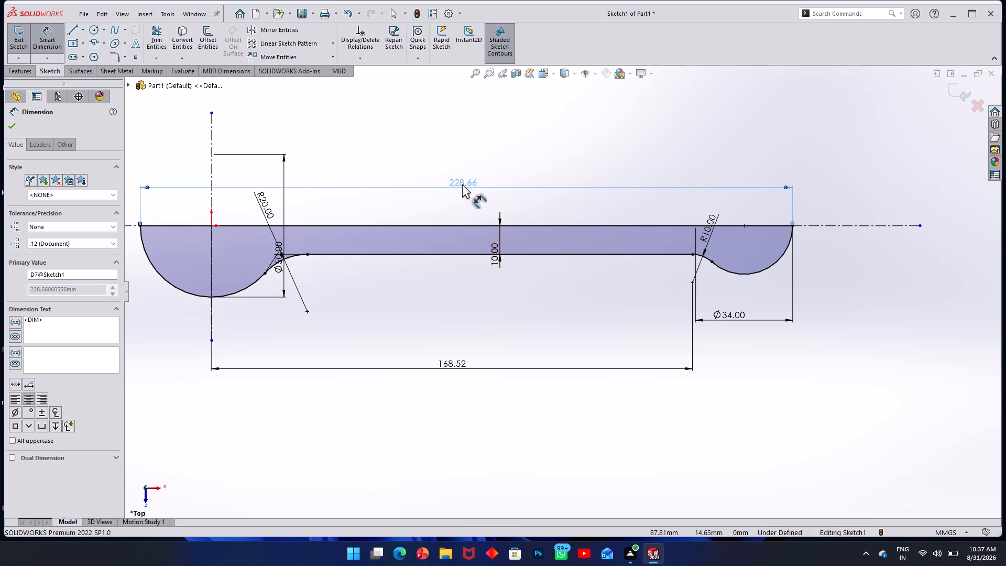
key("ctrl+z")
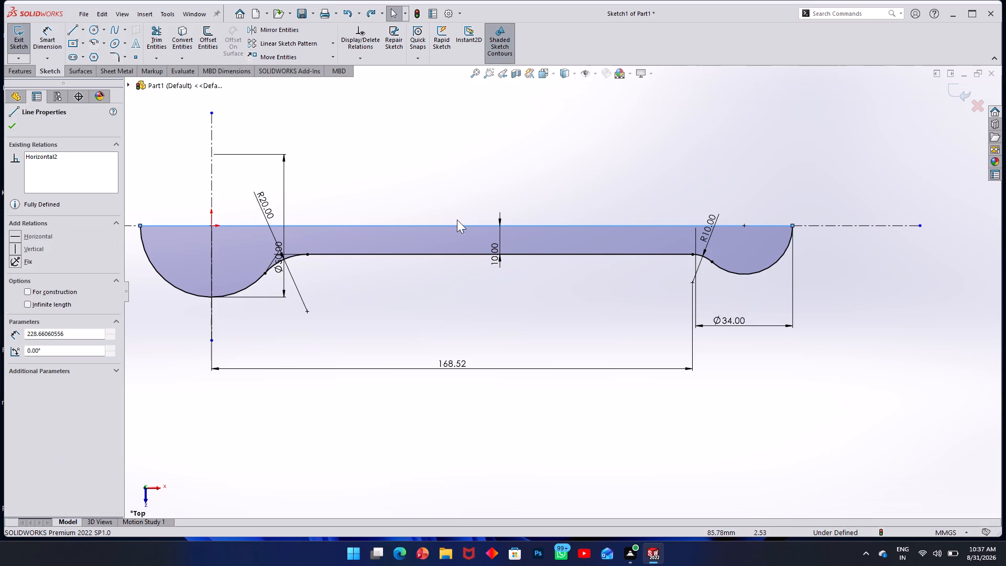
Apply Fully Define Sketch to the closing line only.
left_click(458, 225)
right_click(458, 225)
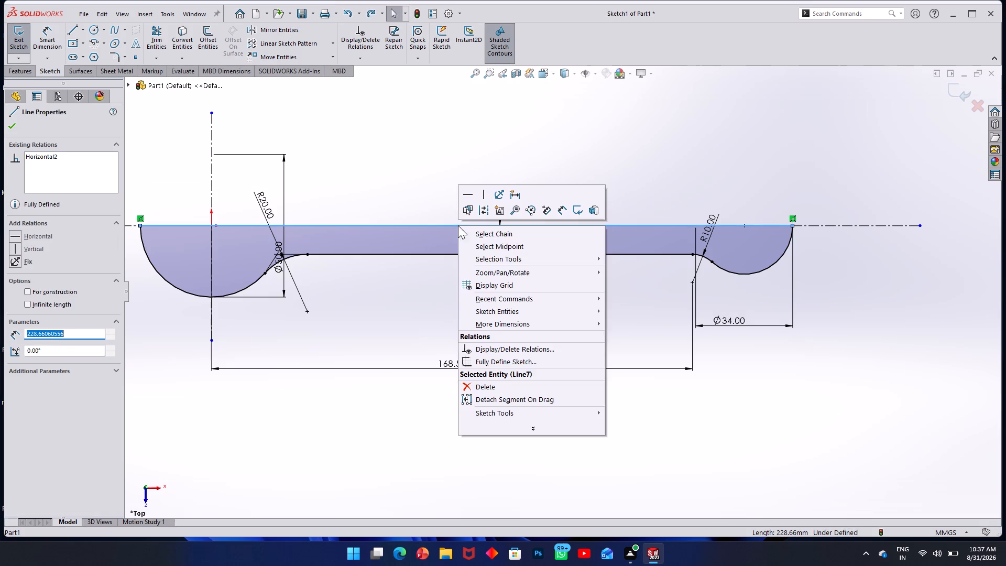
left_click(502, 360)
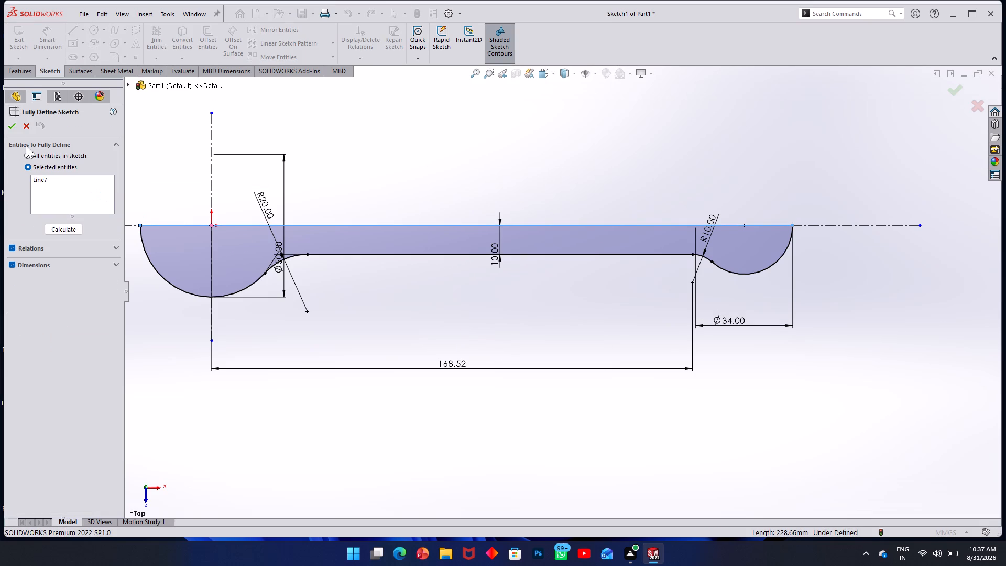
left_click(6, 126)
left_click(450, 175)
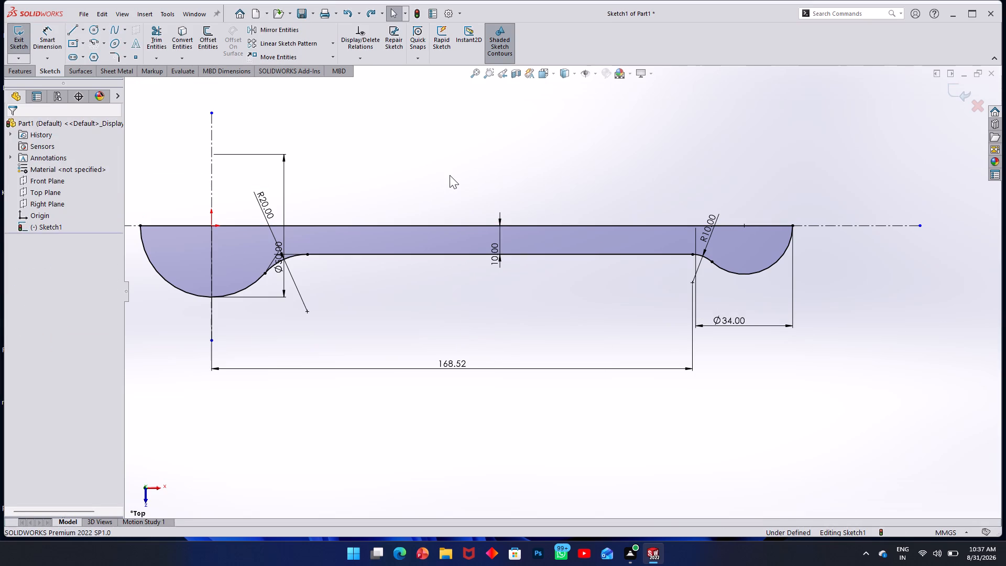
Exit the sketch and revolve its profile 360 degrees about the horizontal centerline.
left_click(17, 45)
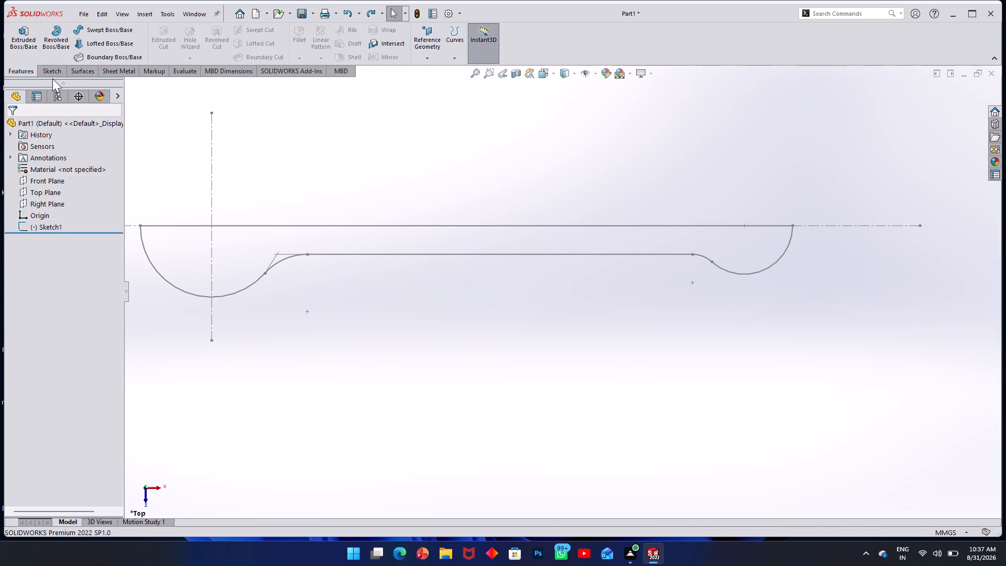
left_click(53, 38)
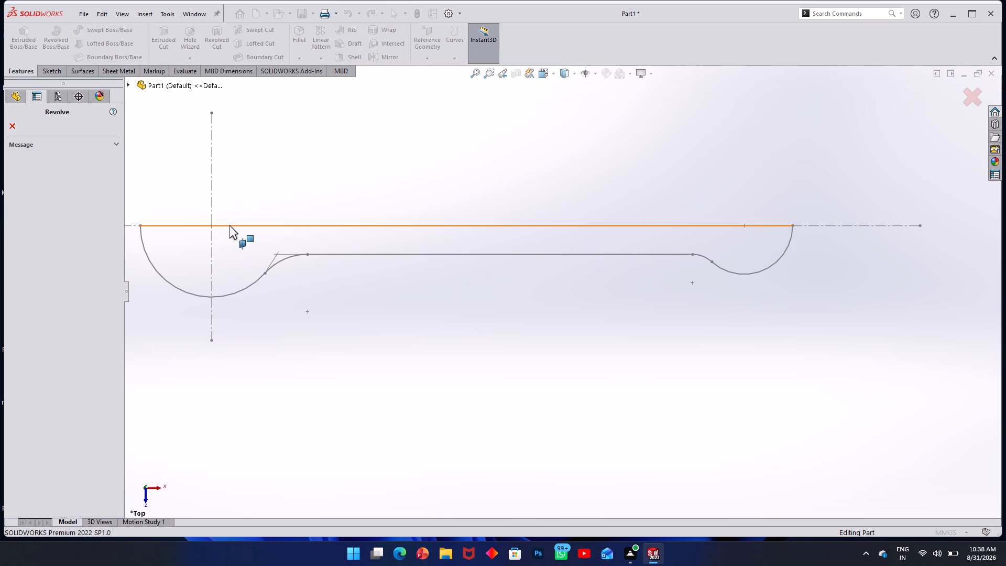
left_click(141, 89)
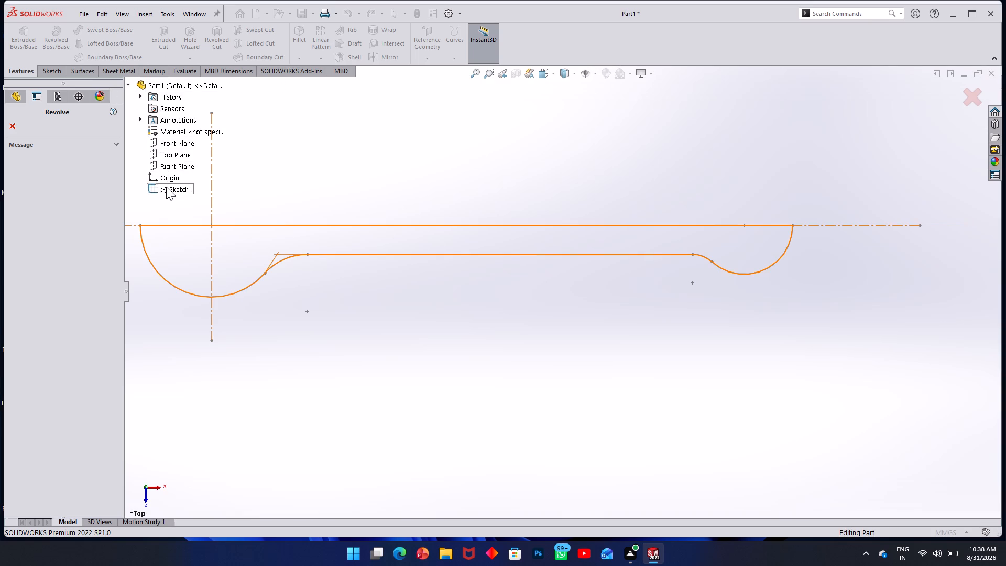
left_click(166, 187)
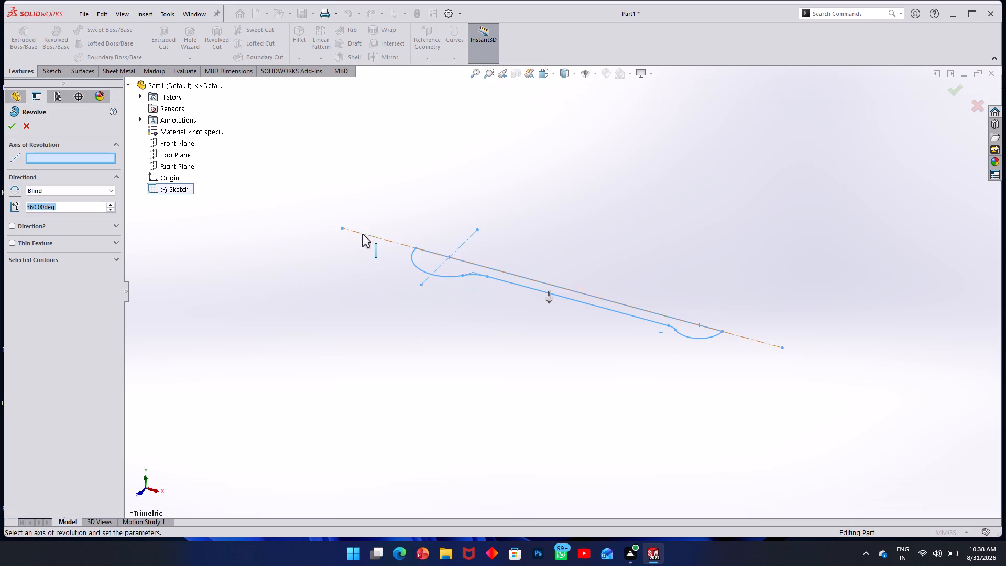
left_click(366, 234)
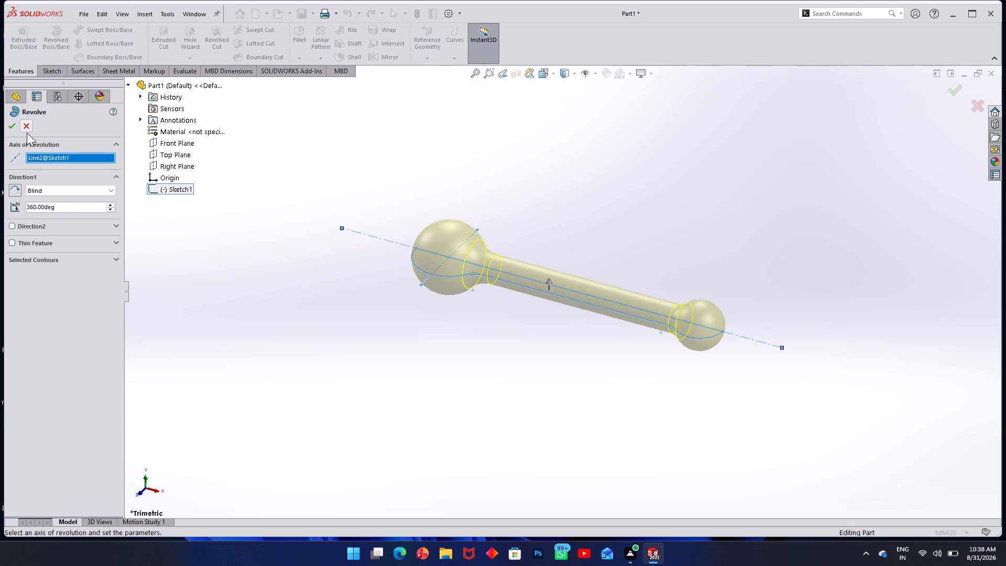
left_click(10, 127)
left_click(207, 253)
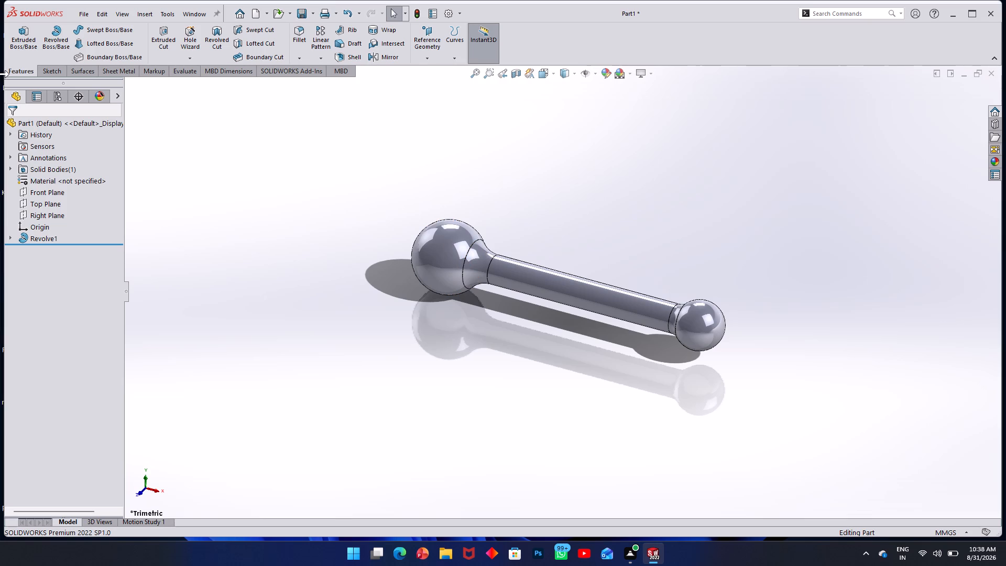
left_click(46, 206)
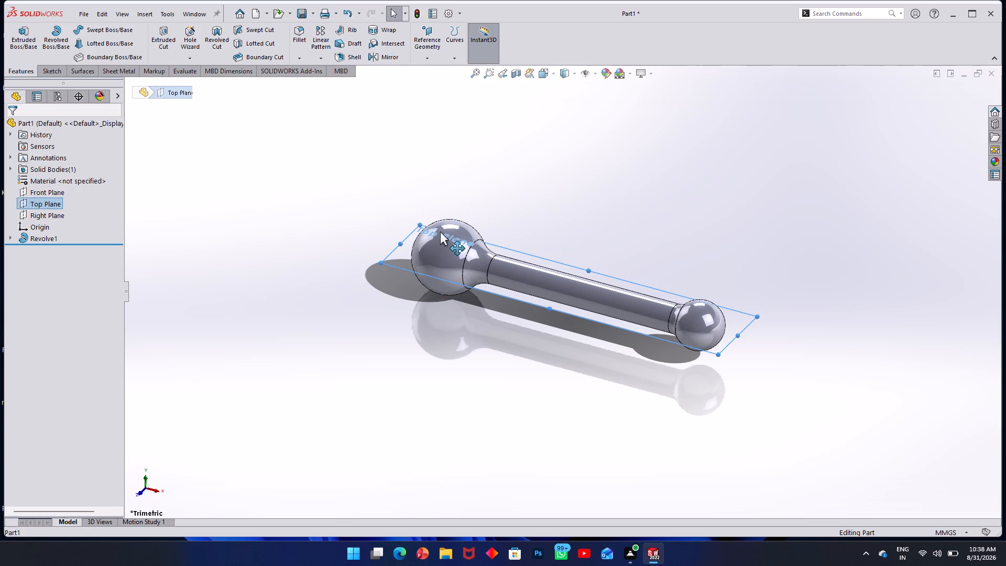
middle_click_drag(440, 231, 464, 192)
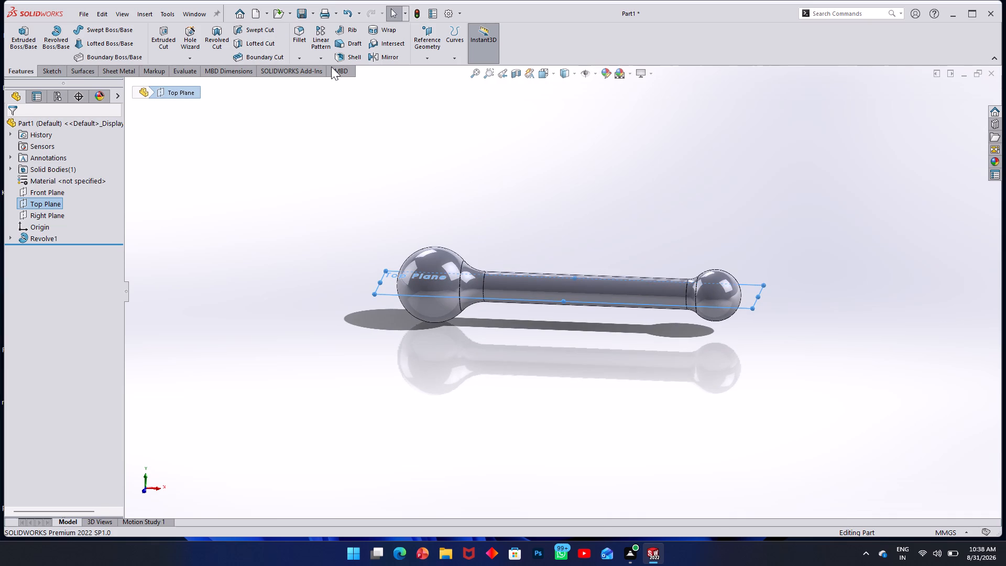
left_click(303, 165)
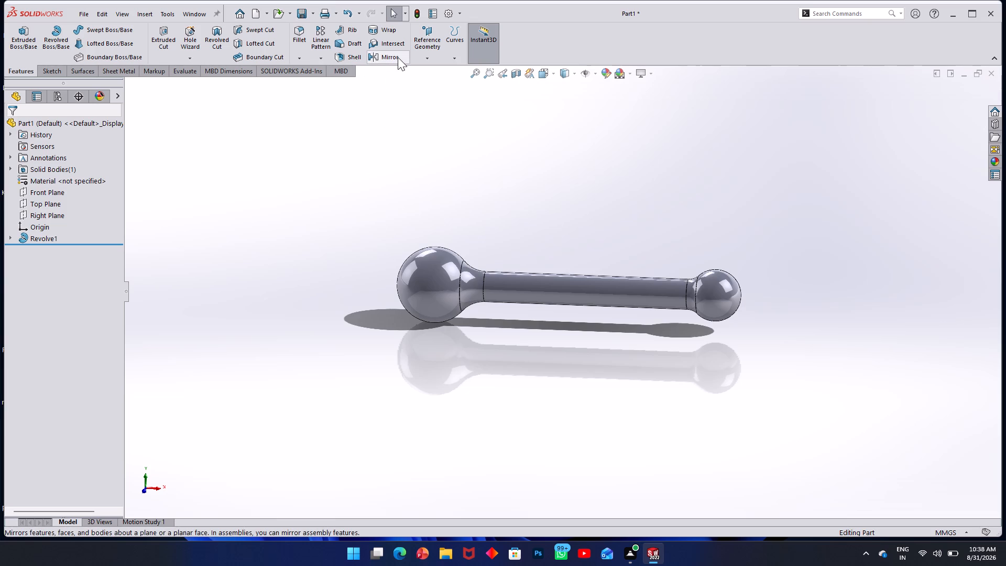
Create a reference plane offset 17.5 mm (35/2) from the Front Plane.
left_click(434, 59)
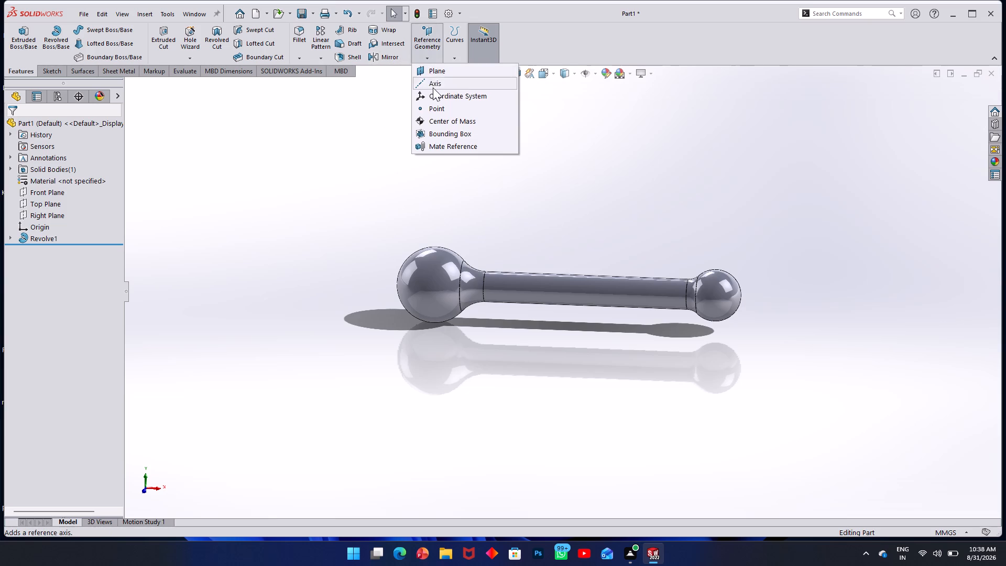
left_click(432, 74)
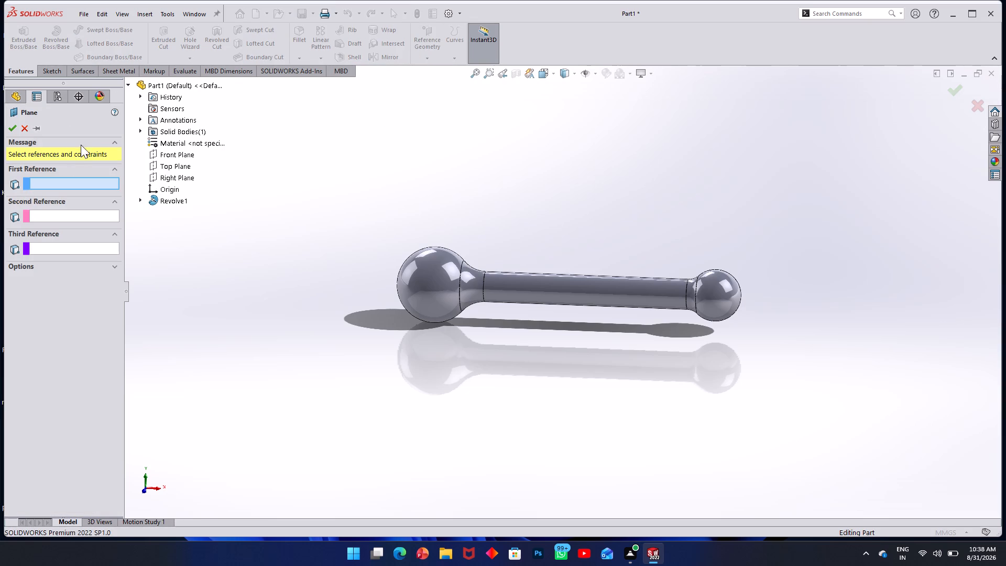
left_click(168, 156)
middle_click_drag(294, 267, 298, 231)
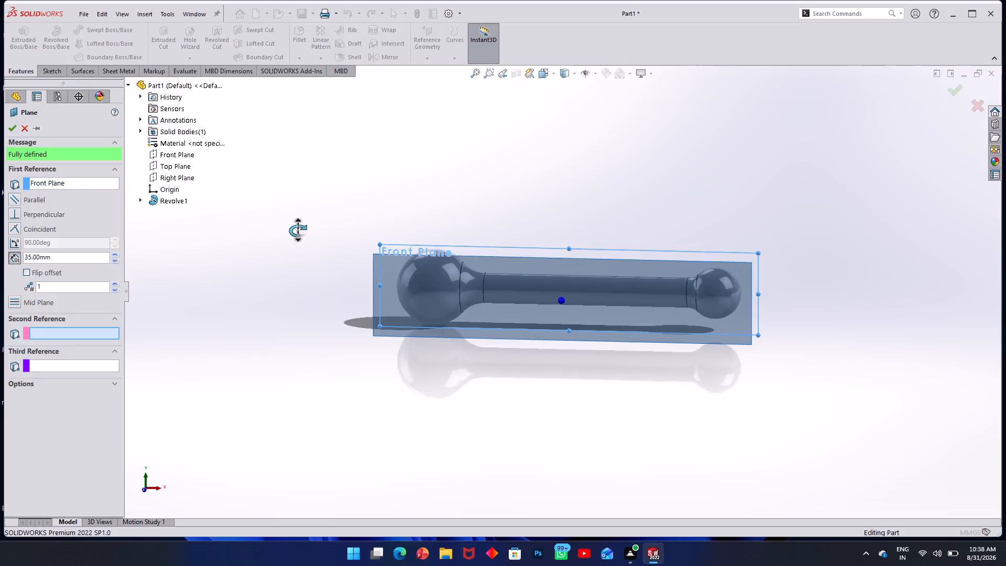
middle_click_drag(298, 231, 355, 204)
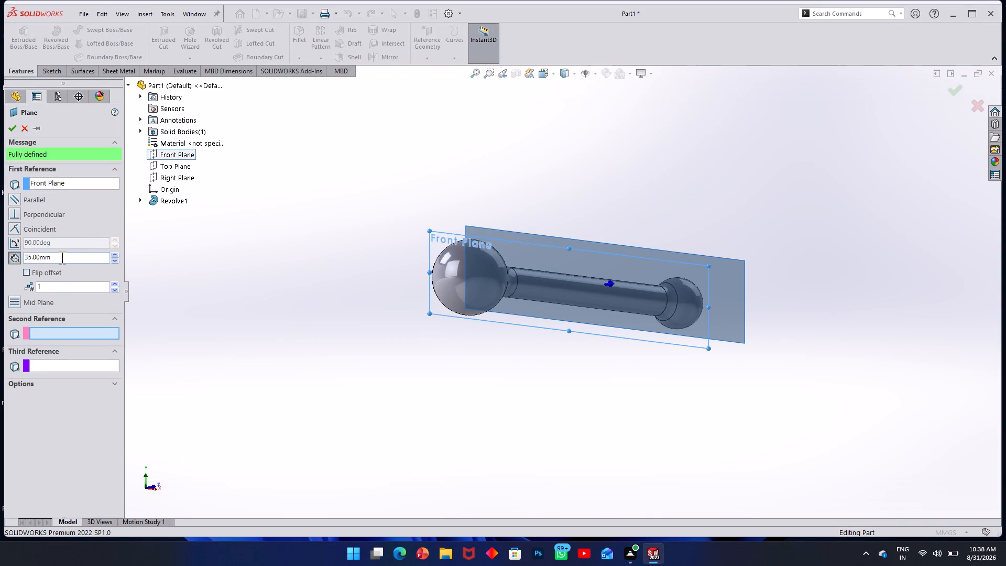
left_click_drag(61, 257, 0, 248)
type("35/2")
key("Return")
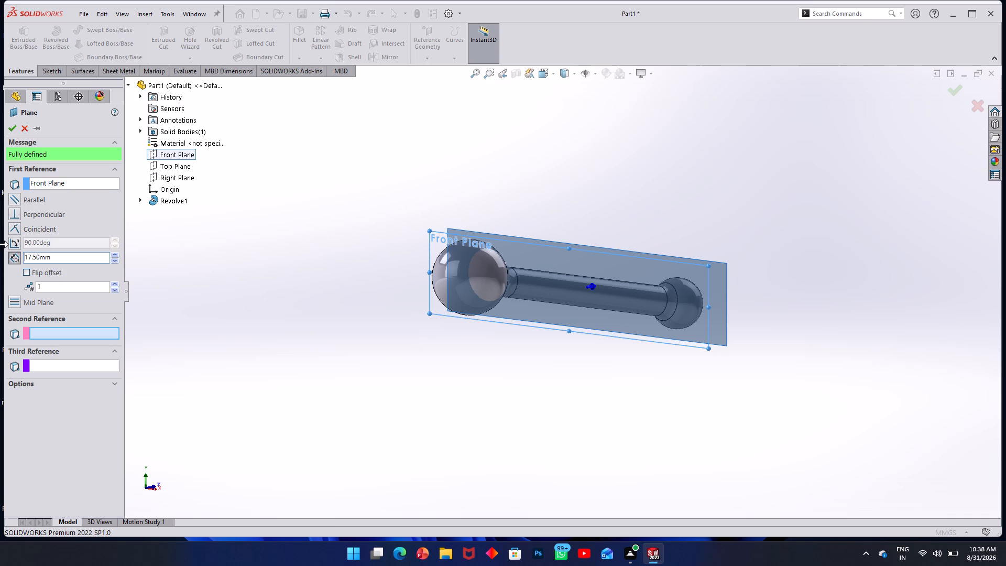
left_click(8, 130)
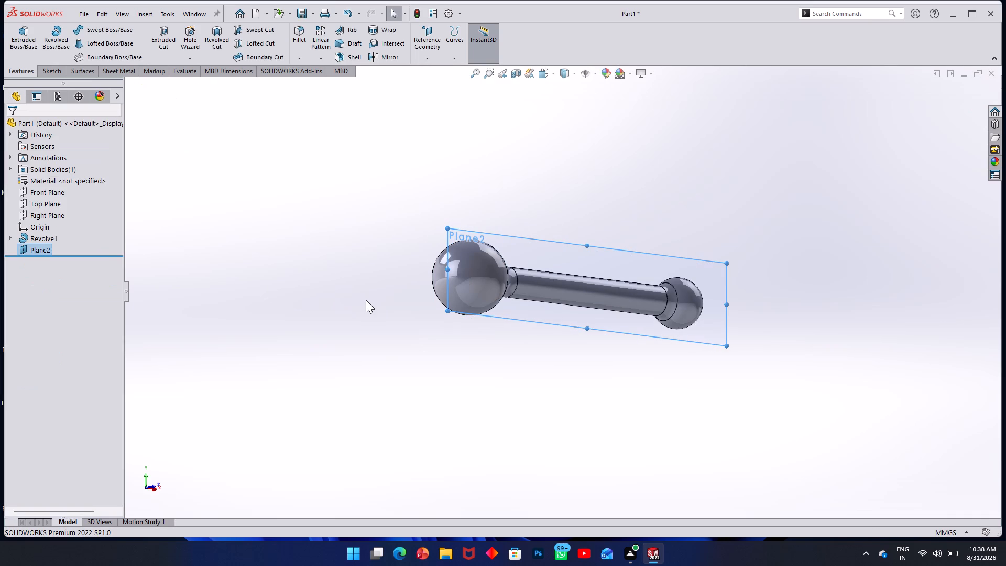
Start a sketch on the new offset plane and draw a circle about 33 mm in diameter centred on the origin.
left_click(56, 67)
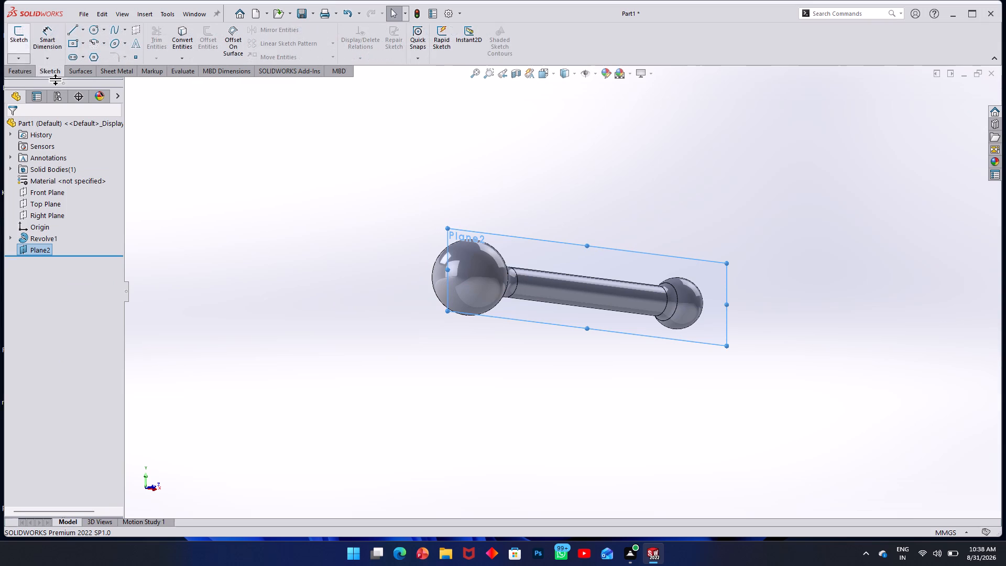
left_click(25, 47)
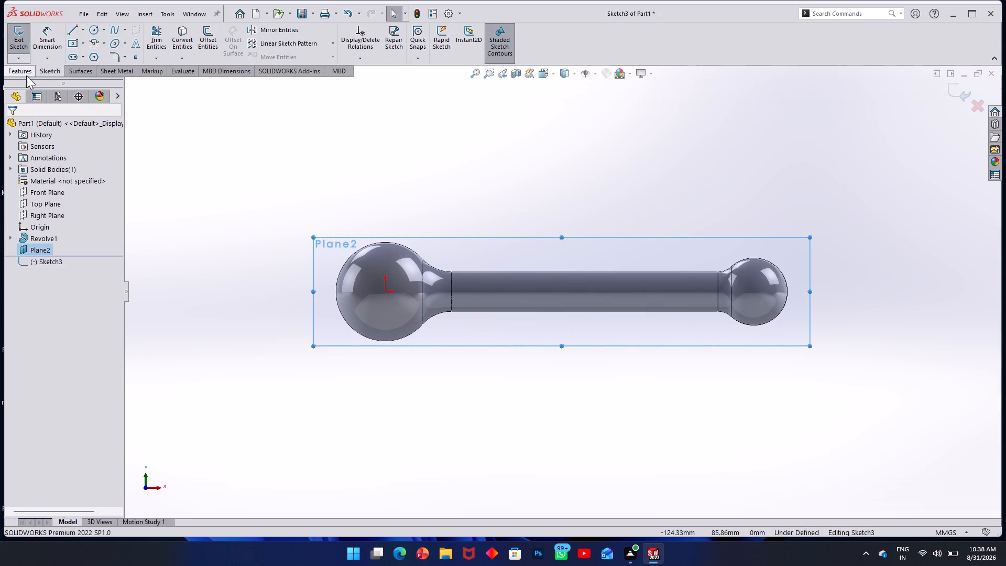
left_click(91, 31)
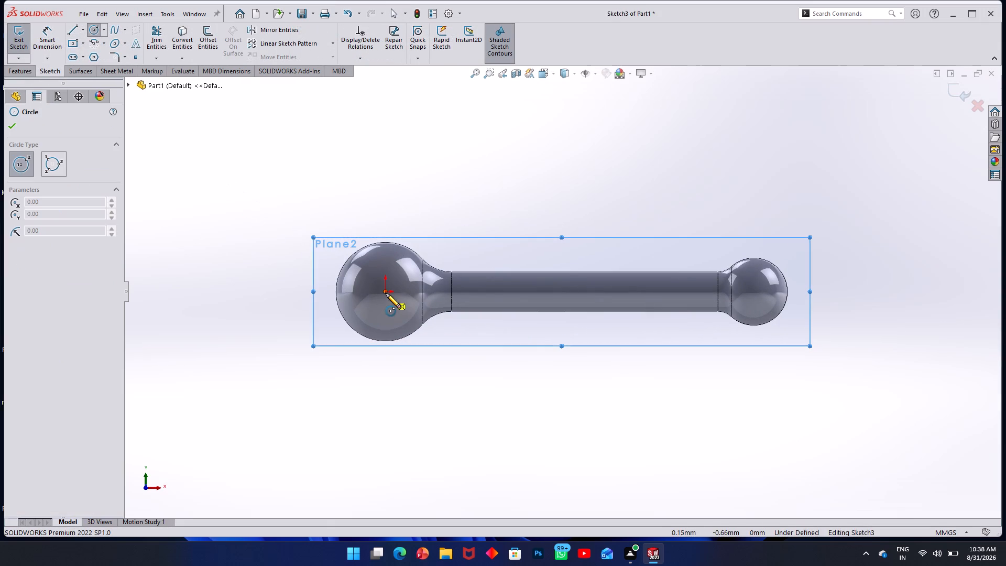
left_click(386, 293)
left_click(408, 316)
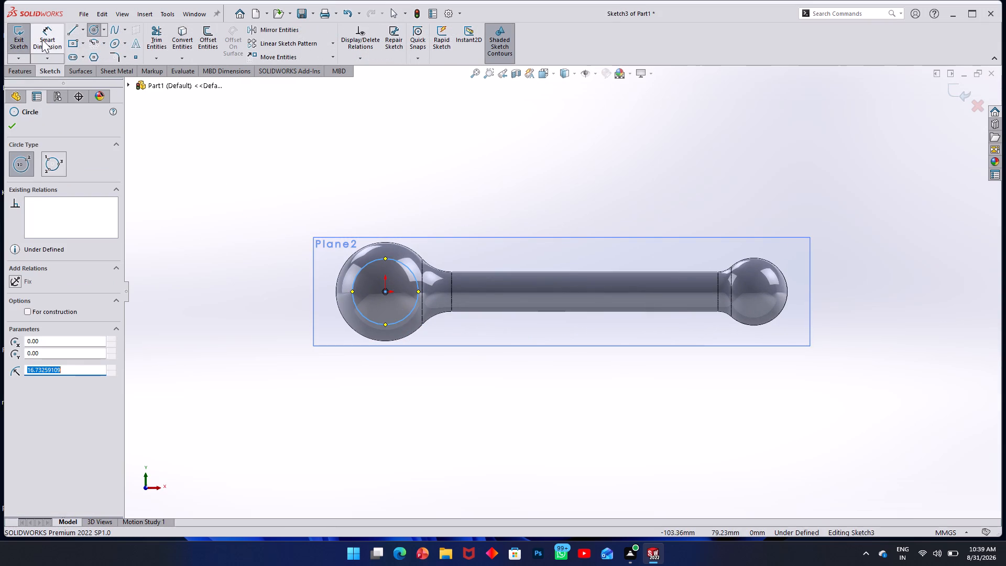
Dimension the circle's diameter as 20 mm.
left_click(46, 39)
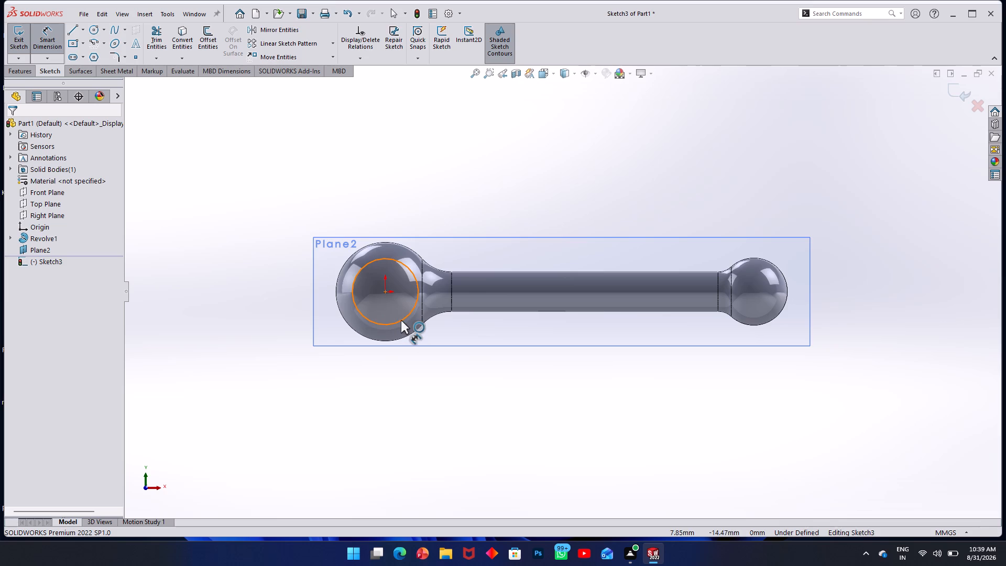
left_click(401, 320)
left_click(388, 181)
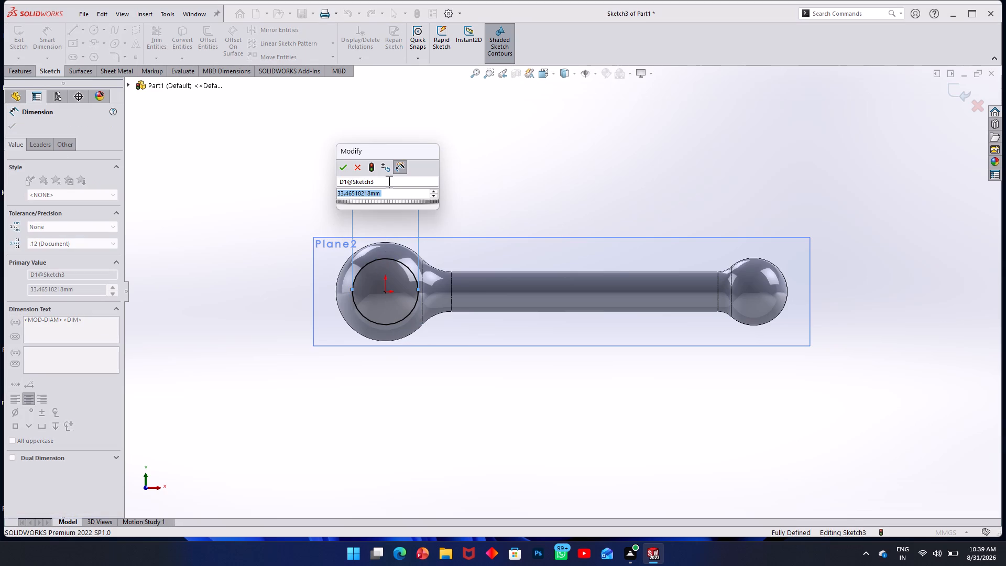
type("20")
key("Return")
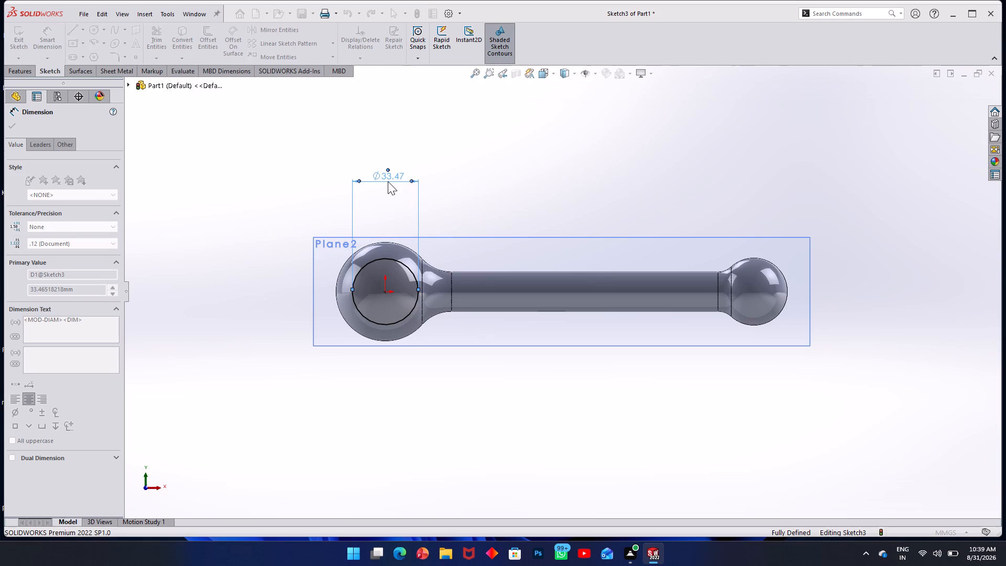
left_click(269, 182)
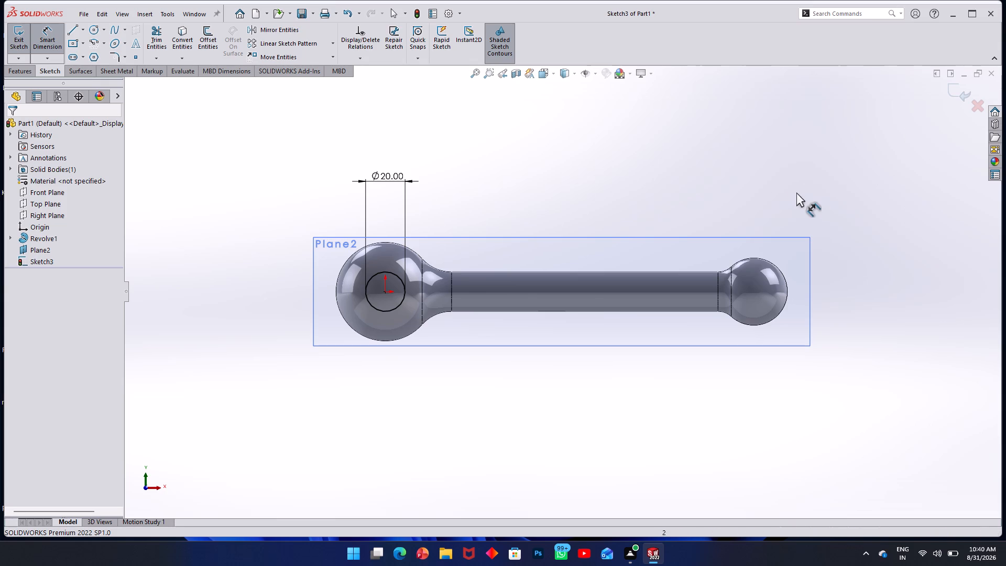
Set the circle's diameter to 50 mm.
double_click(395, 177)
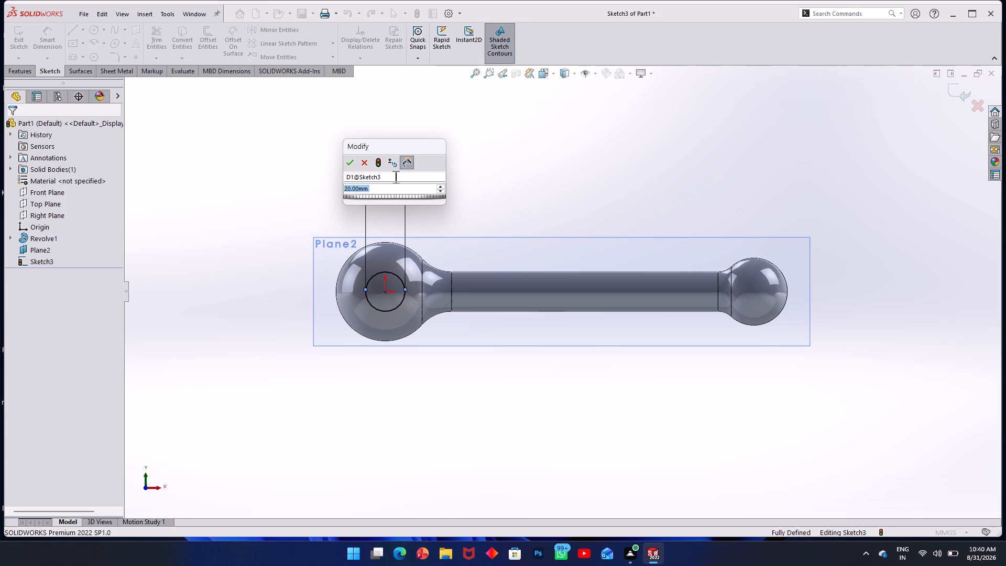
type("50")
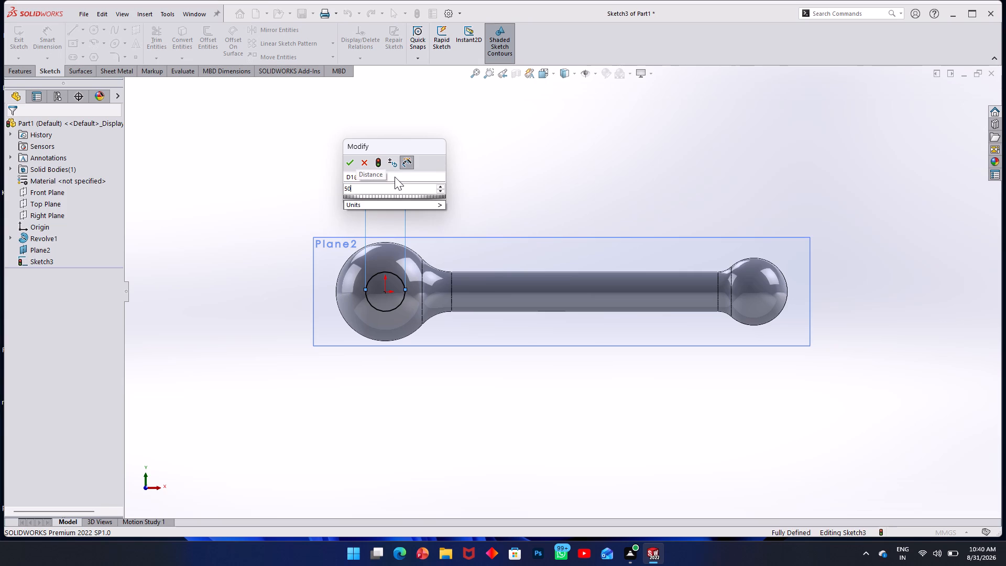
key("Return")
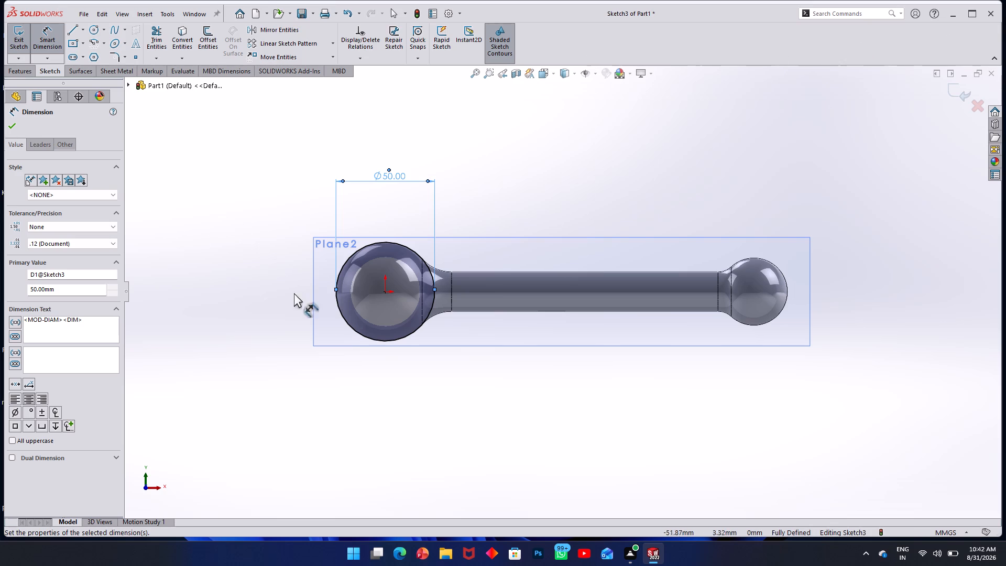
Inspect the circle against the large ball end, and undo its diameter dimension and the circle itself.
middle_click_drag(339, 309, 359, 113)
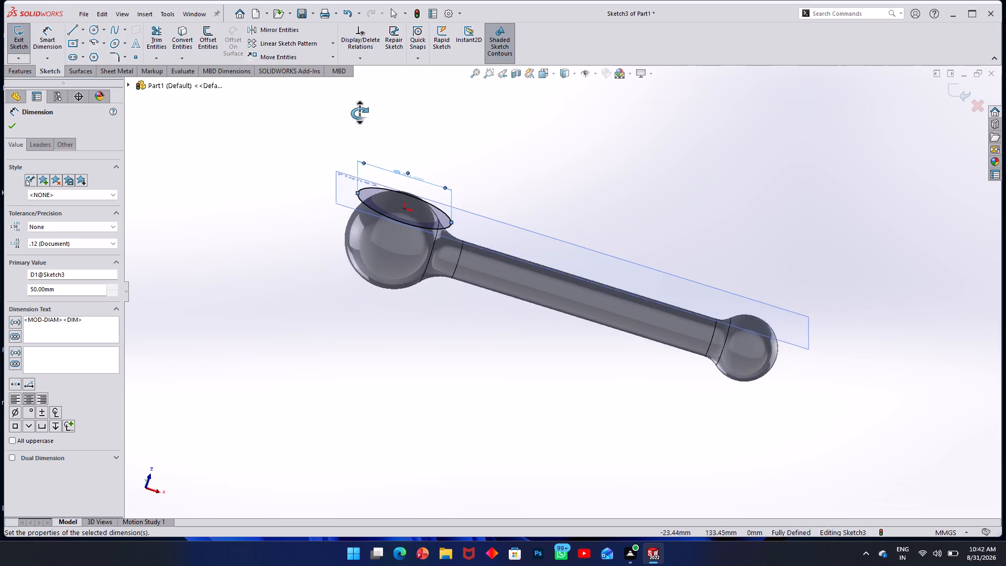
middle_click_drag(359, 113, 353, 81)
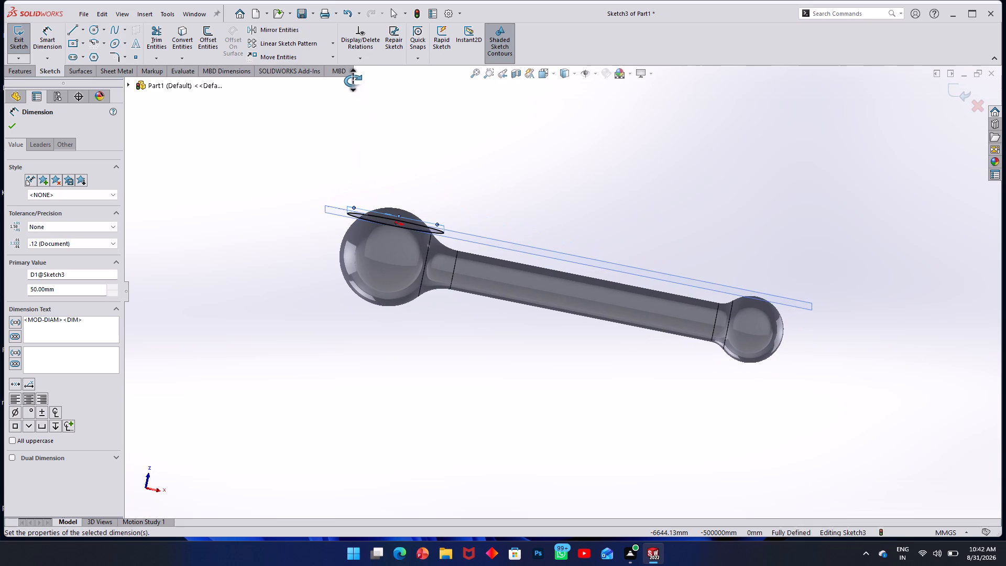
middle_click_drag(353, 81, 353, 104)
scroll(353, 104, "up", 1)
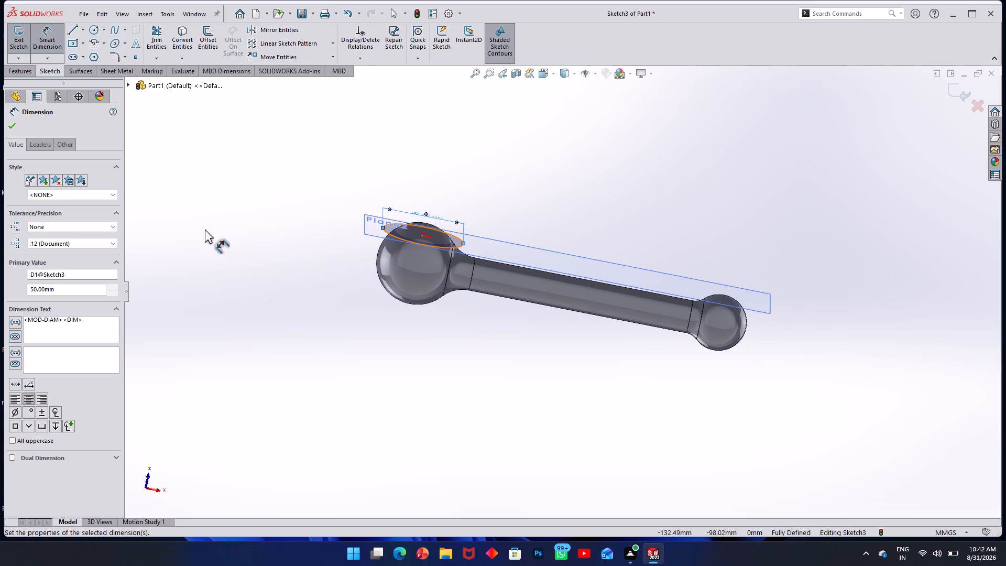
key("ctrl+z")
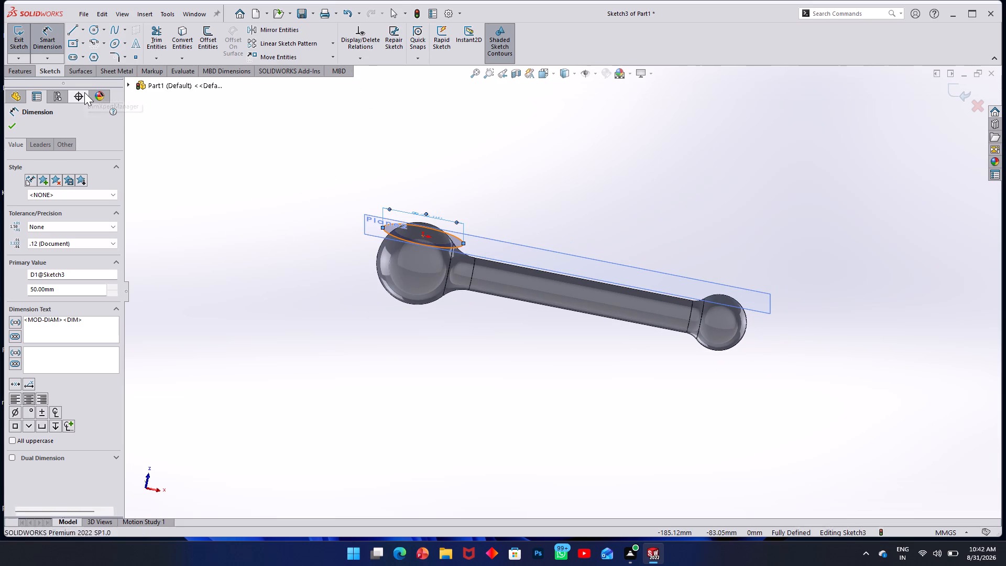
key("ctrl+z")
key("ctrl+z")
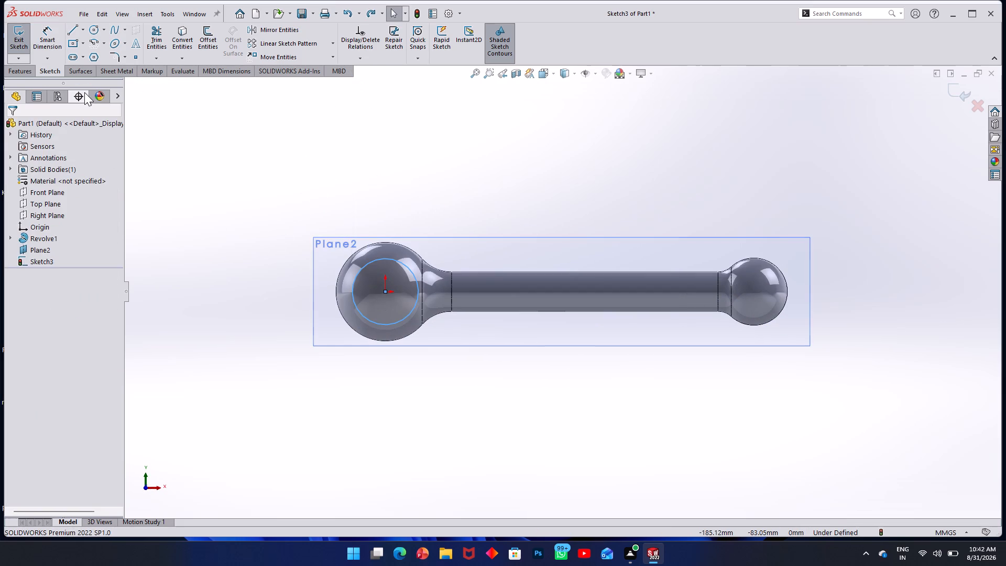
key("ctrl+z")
Examine from several angles where the offset plane cuts the large and small ball ends.
middle_click_drag(327, 195, 333, 168)
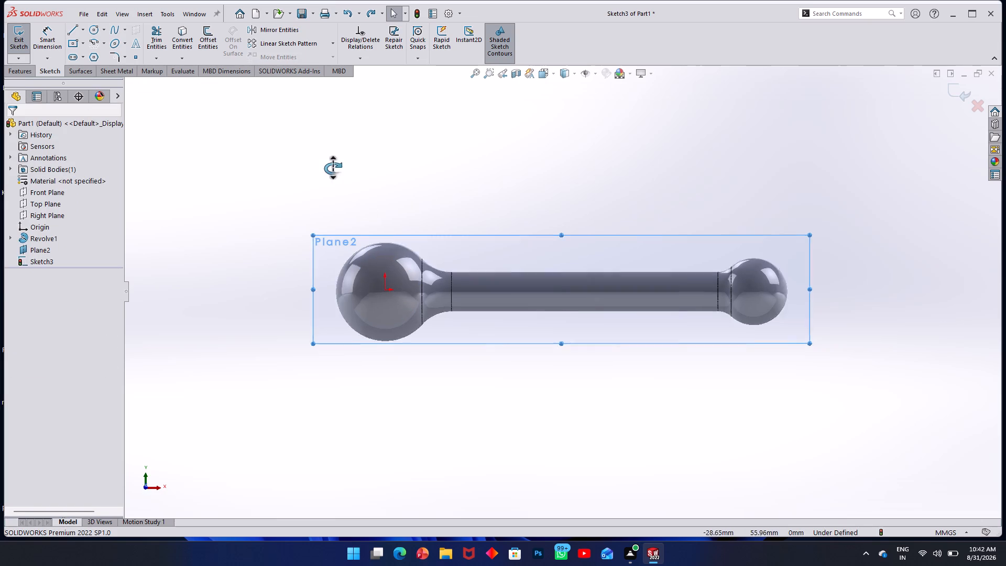
middle_click_drag(333, 168, 313, 58)
middle_click_drag(323, 246, 327, 172)
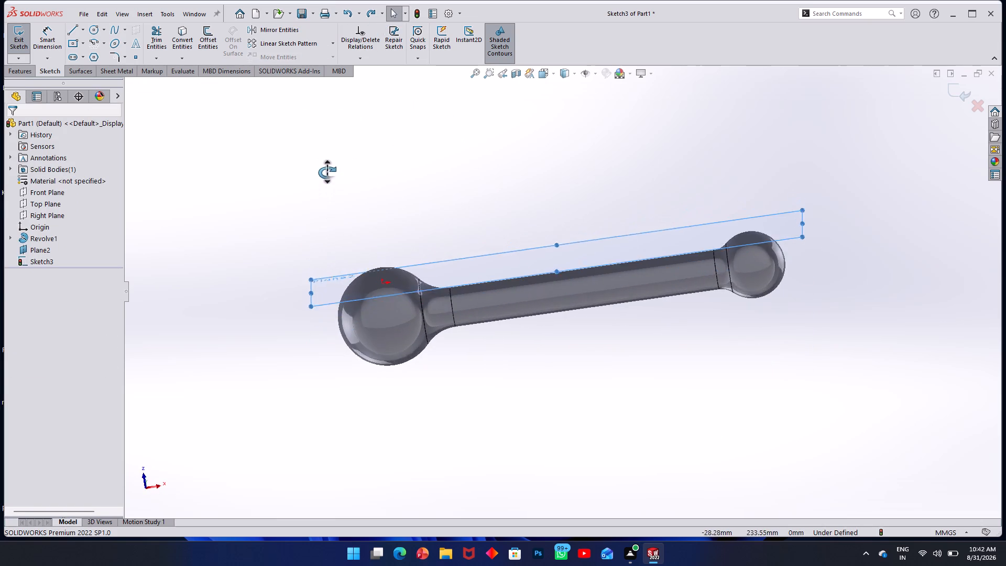
middle_click_drag(327, 172, 325, 156)
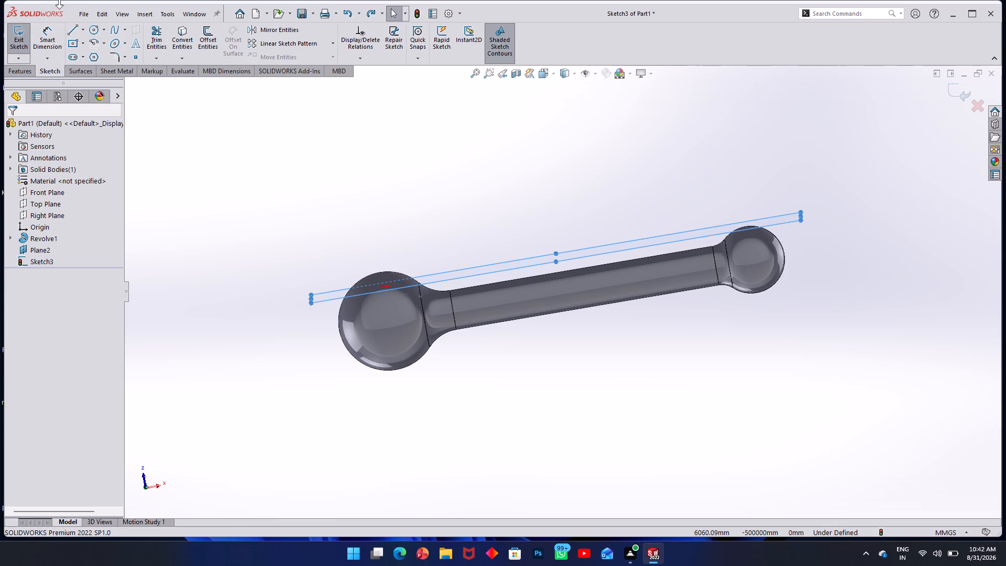
middle_click_drag(497, 231, 500, 301)
scroll(497, 231, "down", 1)
scroll(500, 301, "up", 1)
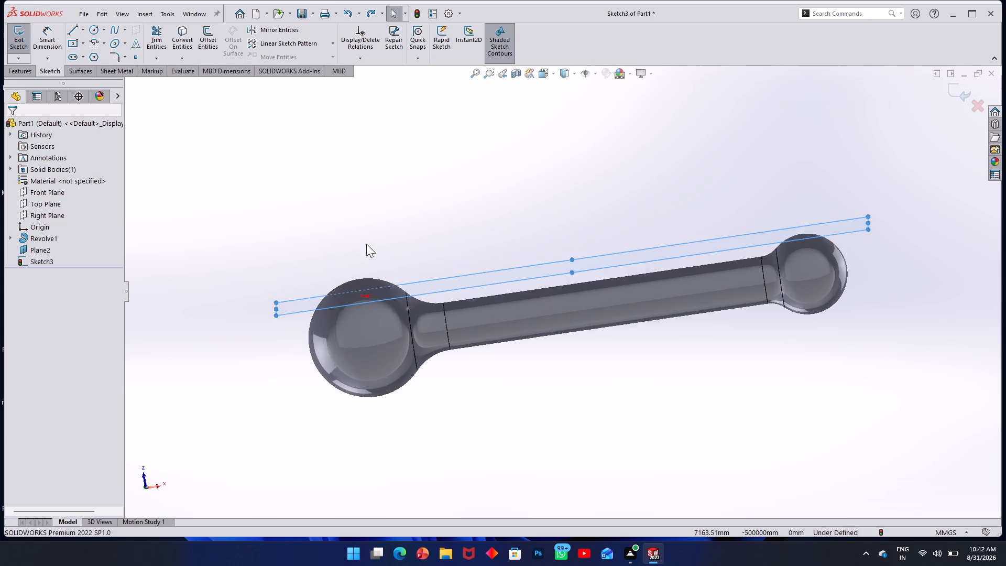
middle_click_drag(337, 225, 351, 250)
left_click(259, 194)
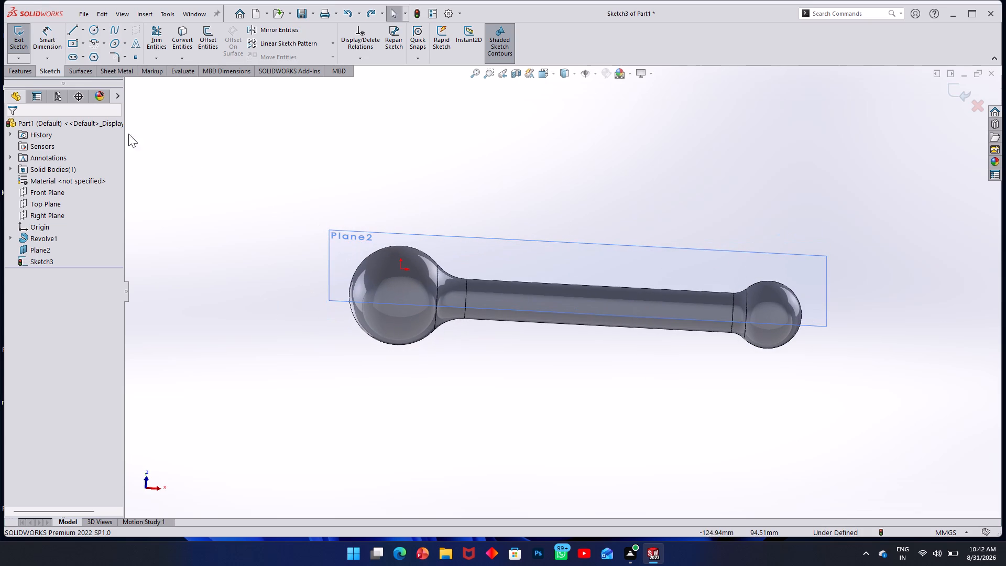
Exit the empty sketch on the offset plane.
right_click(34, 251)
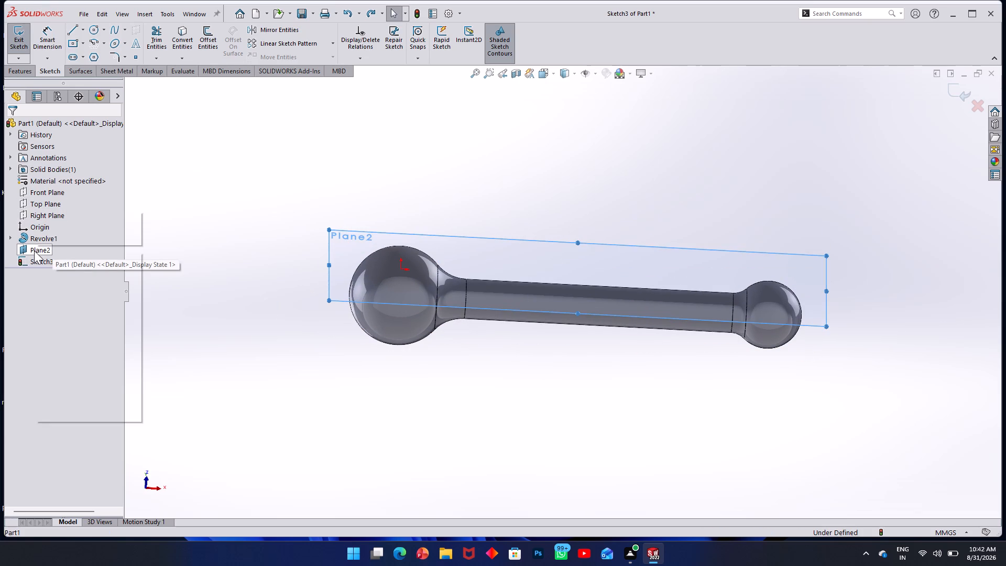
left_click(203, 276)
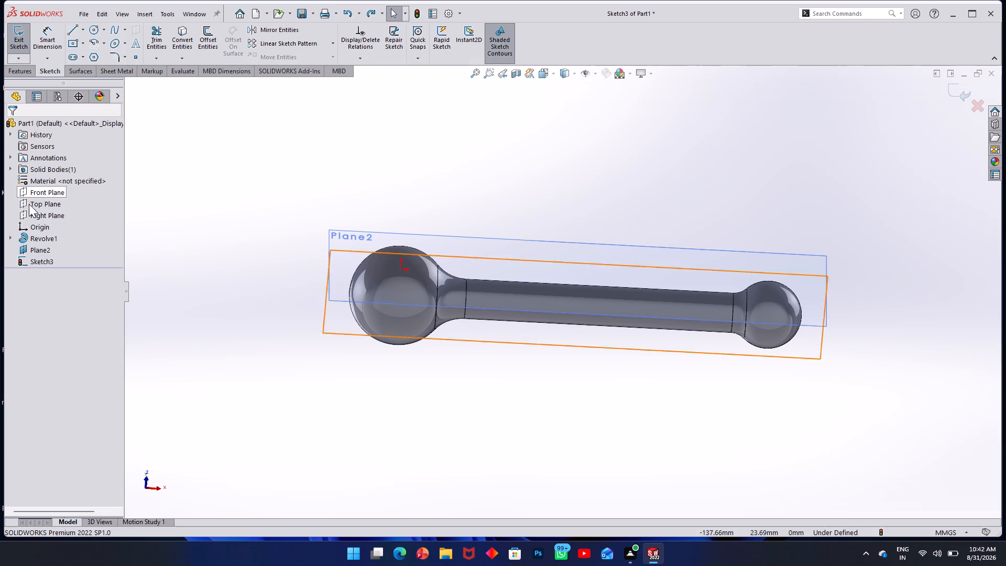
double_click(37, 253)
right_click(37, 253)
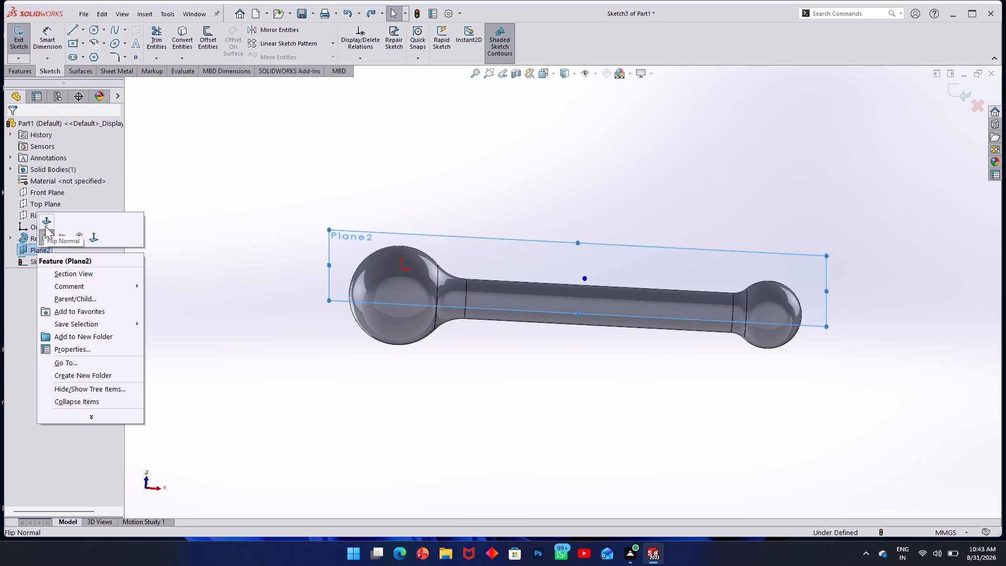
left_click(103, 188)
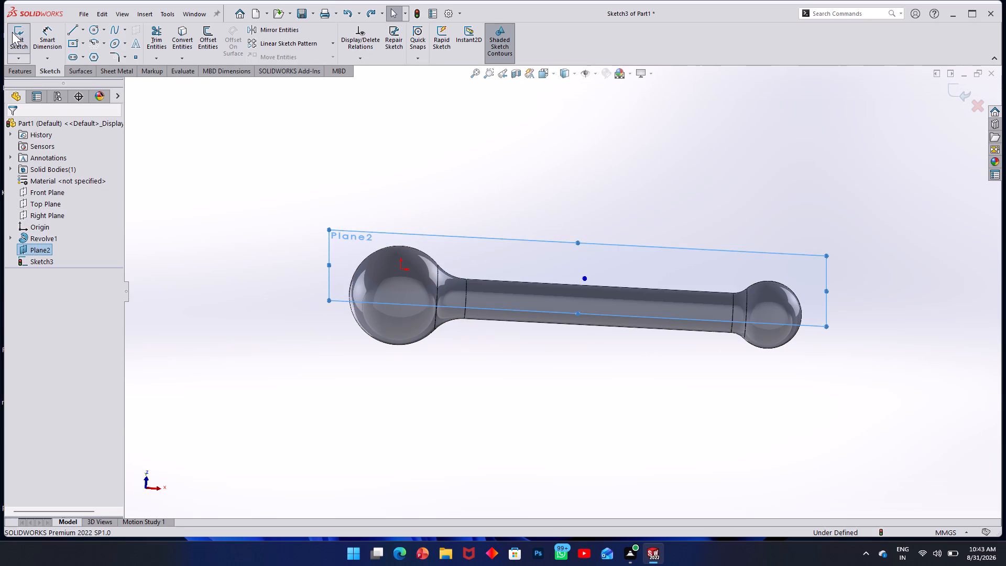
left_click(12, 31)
Set the reference plane's offset from the Front Plane to 25 mm.
right_click(28, 251)
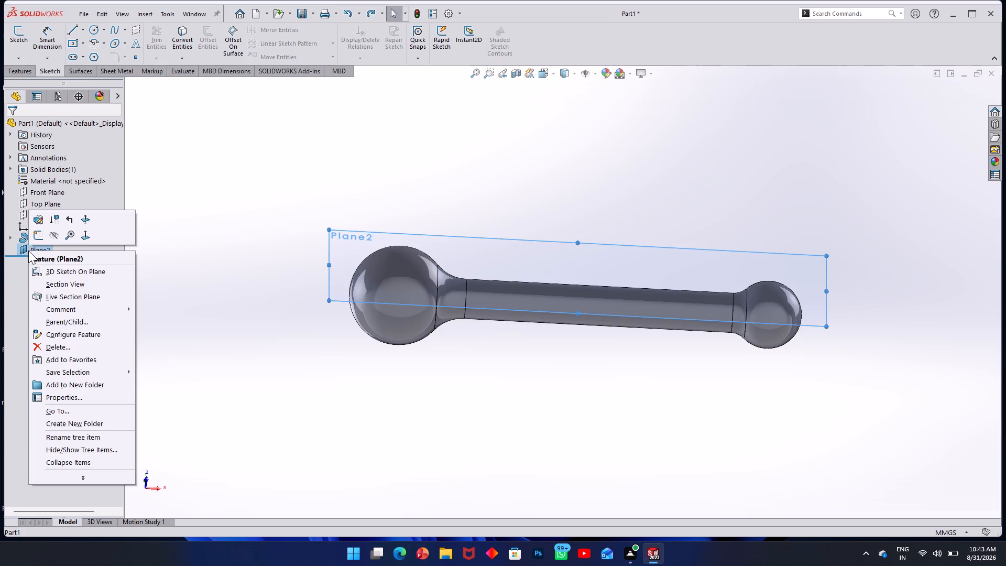
left_click(40, 223)
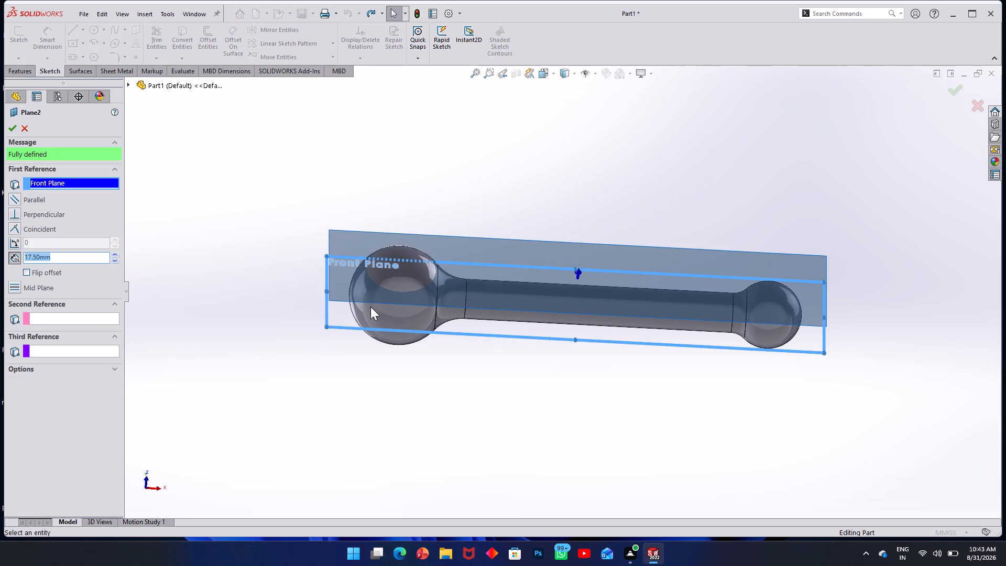
middle_click_drag(370, 293, 360, 150)
scroll(360, 150, "up", 1)
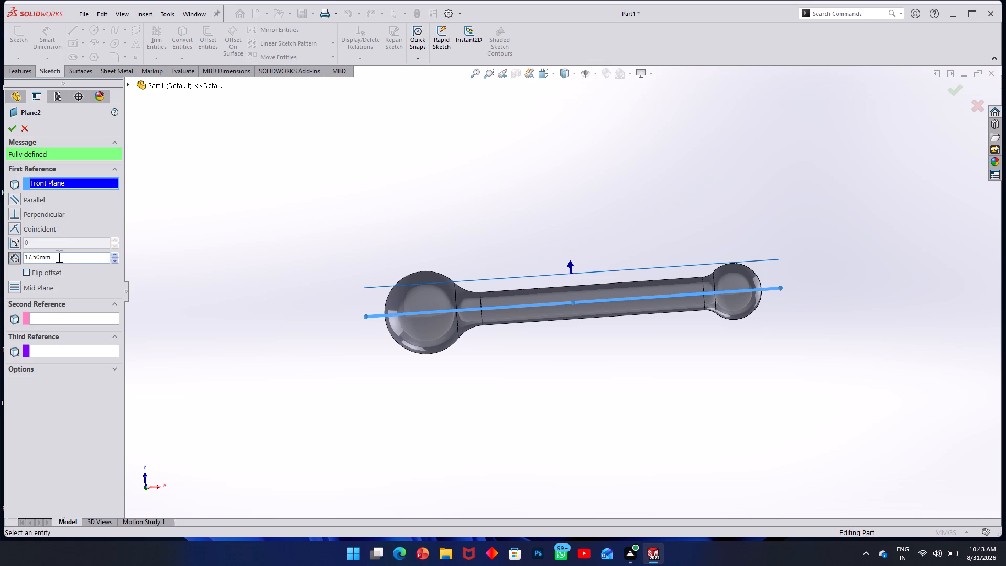
left_click_drag(58, 256, 0, 257)
type("25")
key("Return")
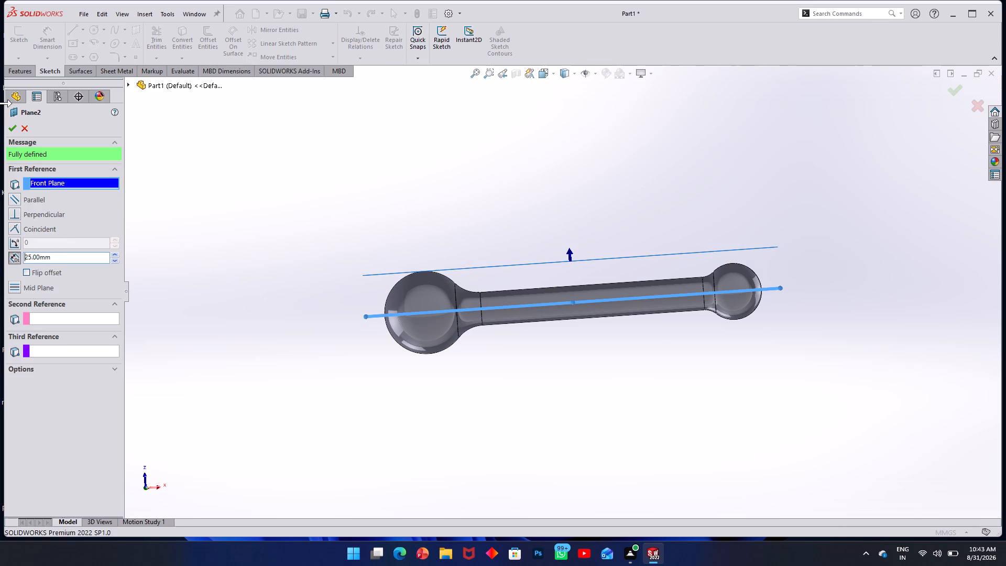
left_click(8, 129)
left_click(192, 170)
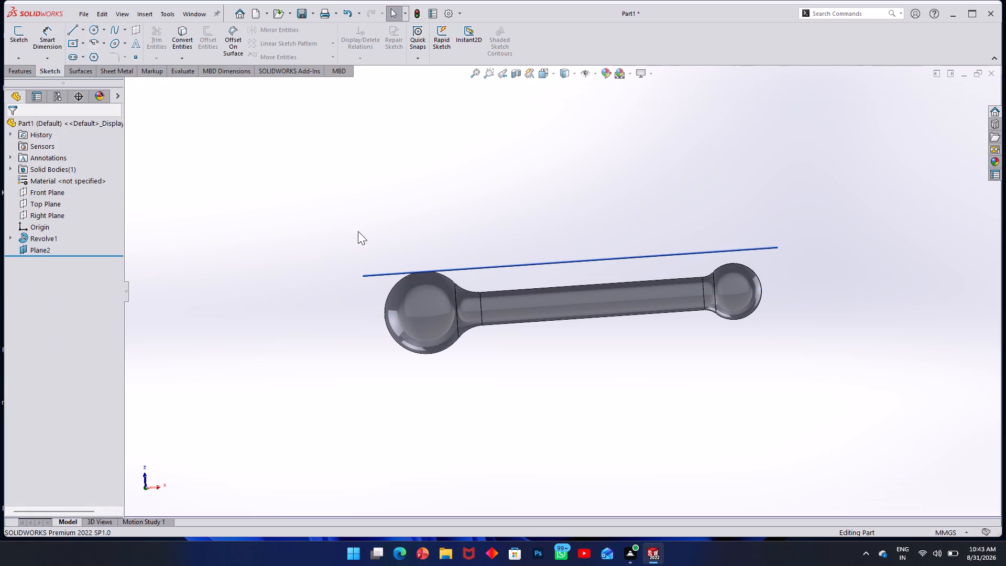
Sketch a circle about 46 mm in diameter on the offset plane, centred on the origin at the large ball end.
scroll(374, 233, "down", 1)
middle_click_drag(375, 233, 392, 318)
left_click(399, 240)
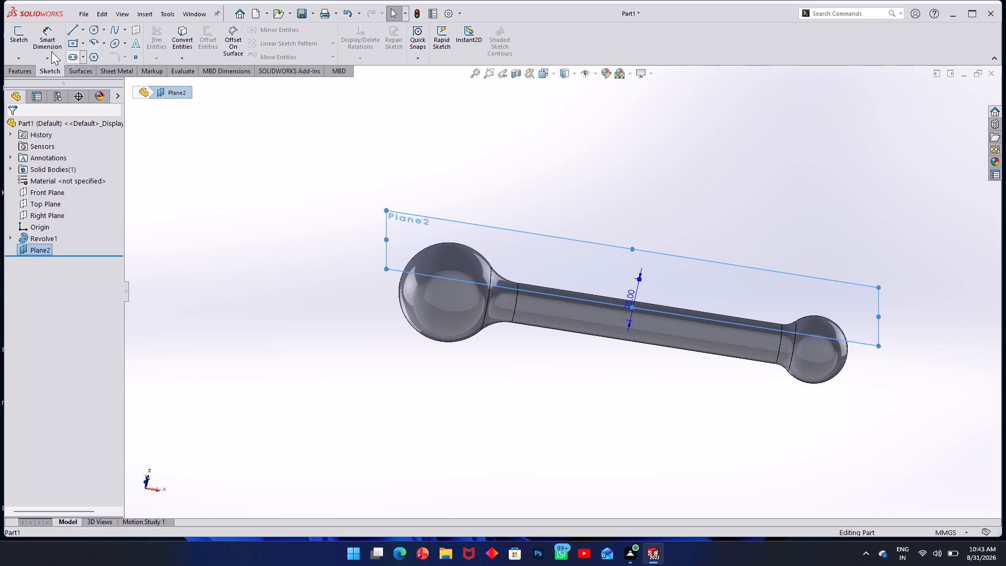
left_click(54, 70)
left_click(7, 38)
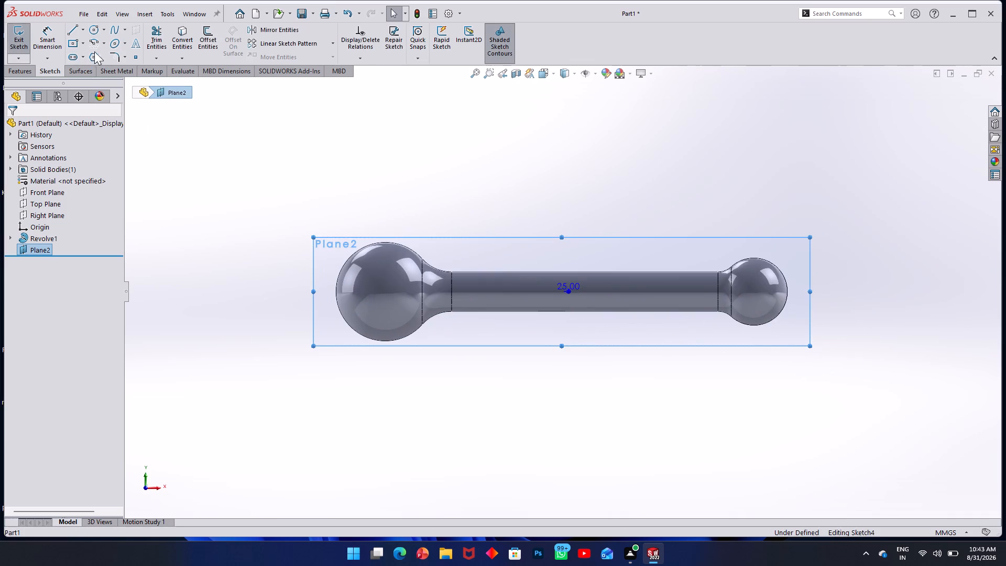
left_click(96, 31)
left_click(387, 294)
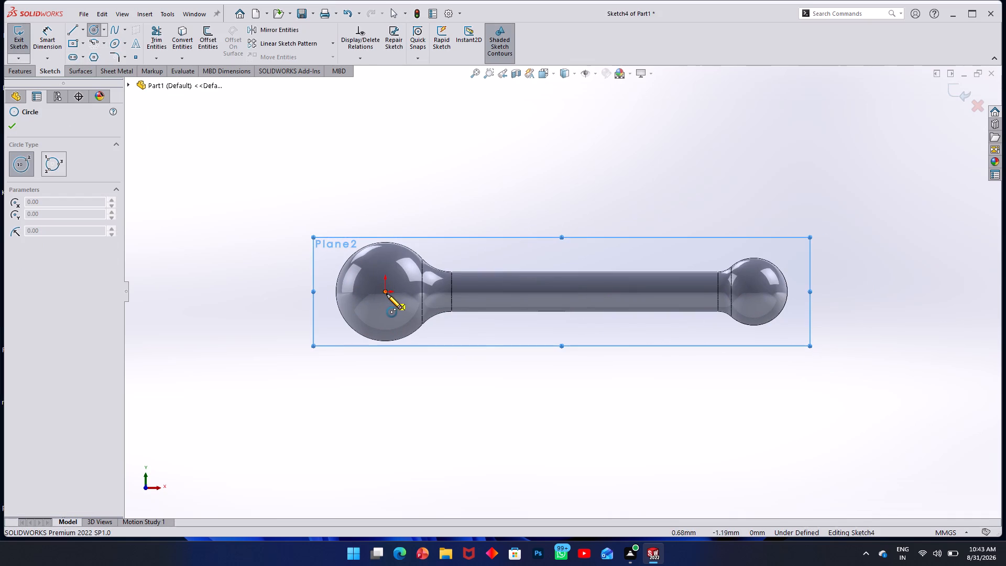
left_click(416, 325)
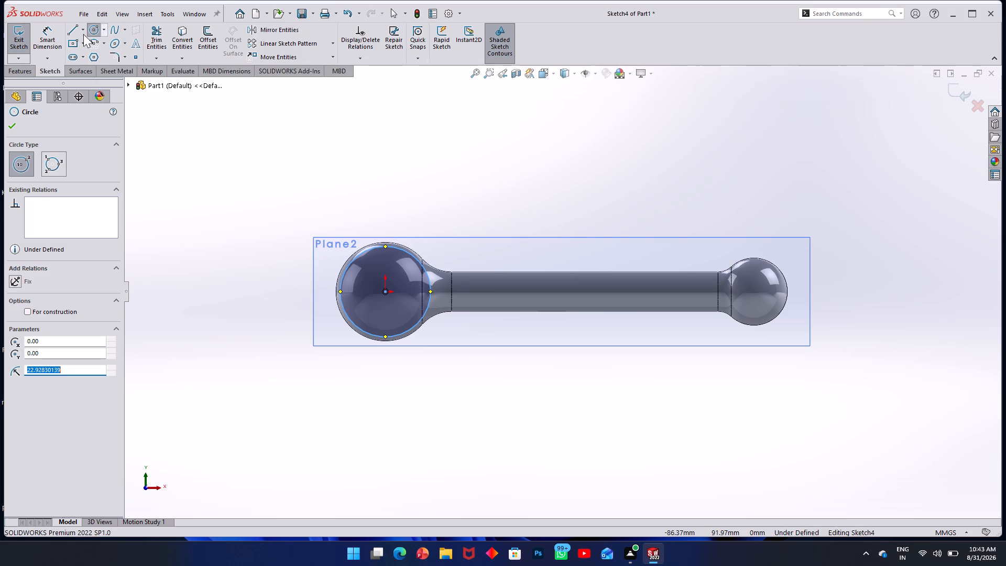
Dimension the circle's diameter as 50 mm and exit the sketch.
left_click(49, 34)
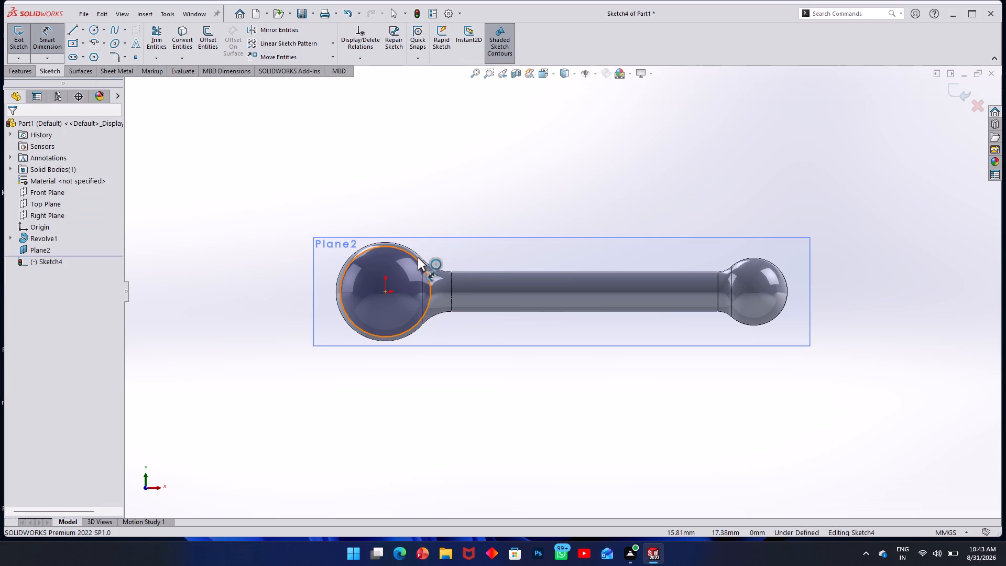
left_click(418, 257)
left_click(378, 182)
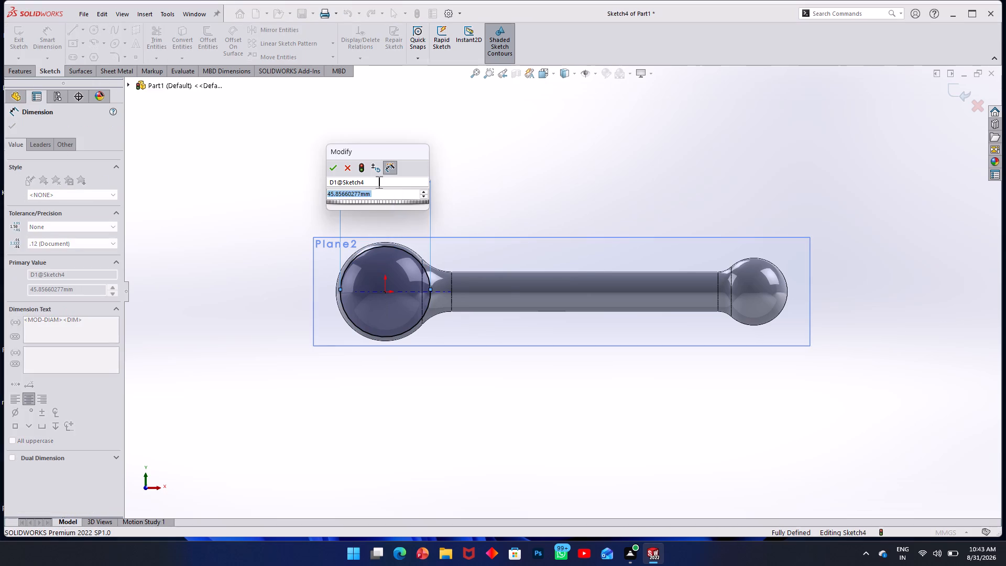
type("50")
key("Return")
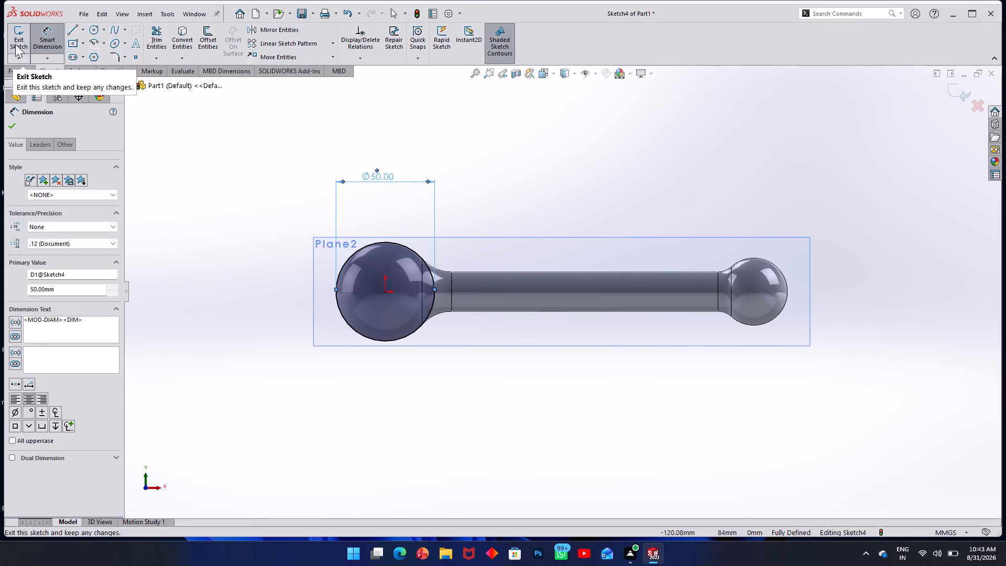
left_click(15, 44)
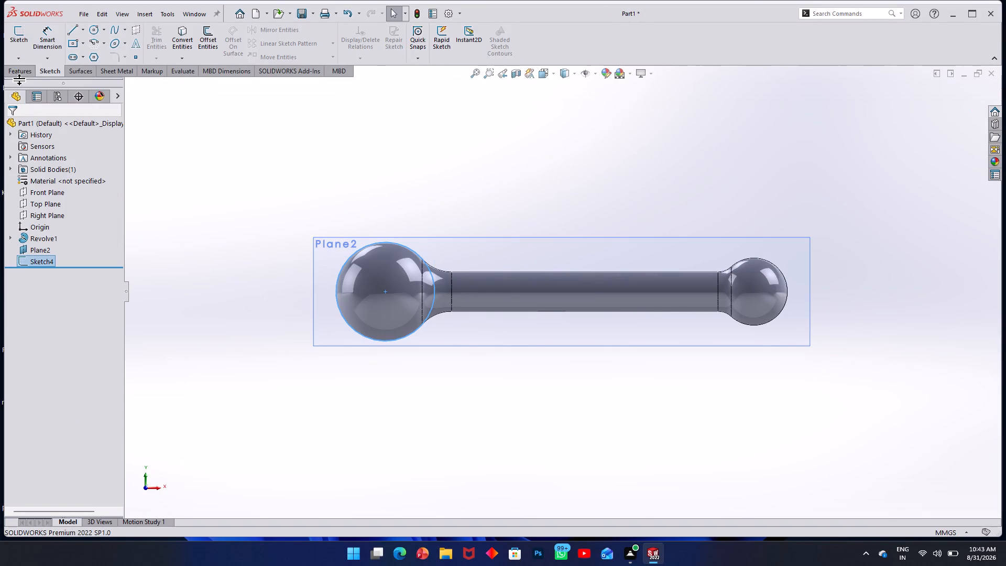
Begin an extruded cut from the circle with a 25 mm start offset, reversed so it starts inside the large ball.
left_click(27, 71)
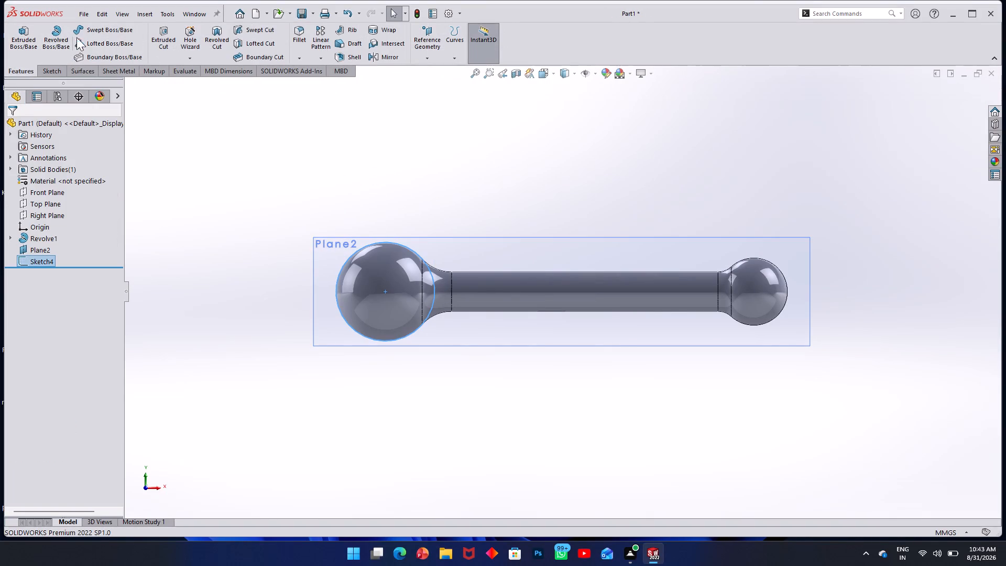
left_click(161, 41)
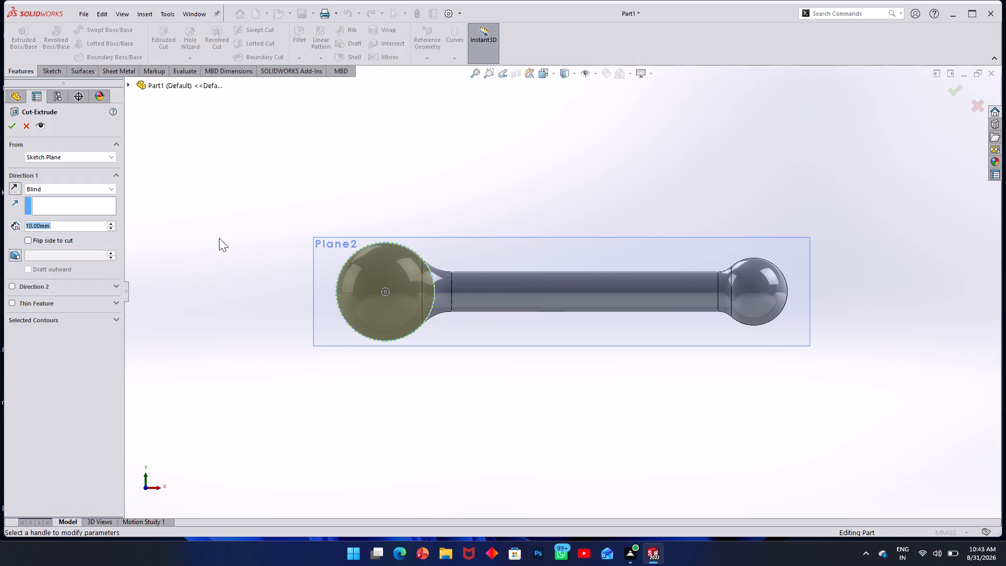
middle_click_drag(275, 314, 287, 91)
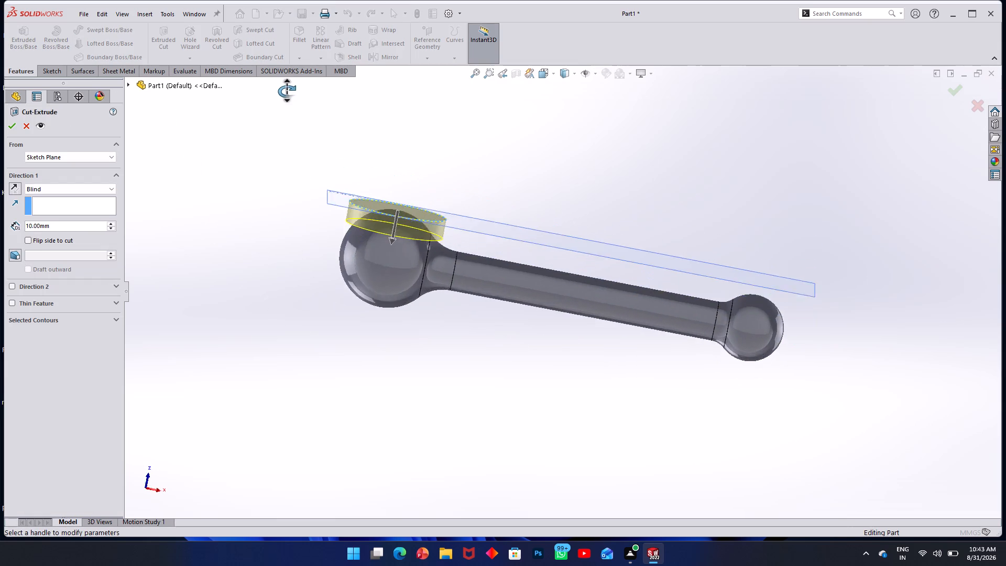
middle_click_drag(287, 91, 286, 85)
scroll(286, 85, "up", 1)
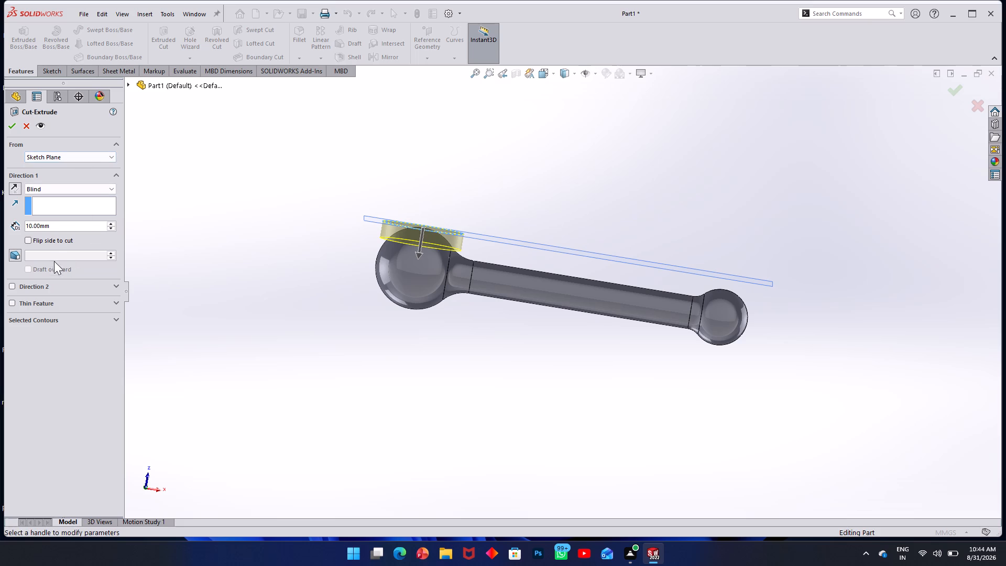
left_click(90, 190)
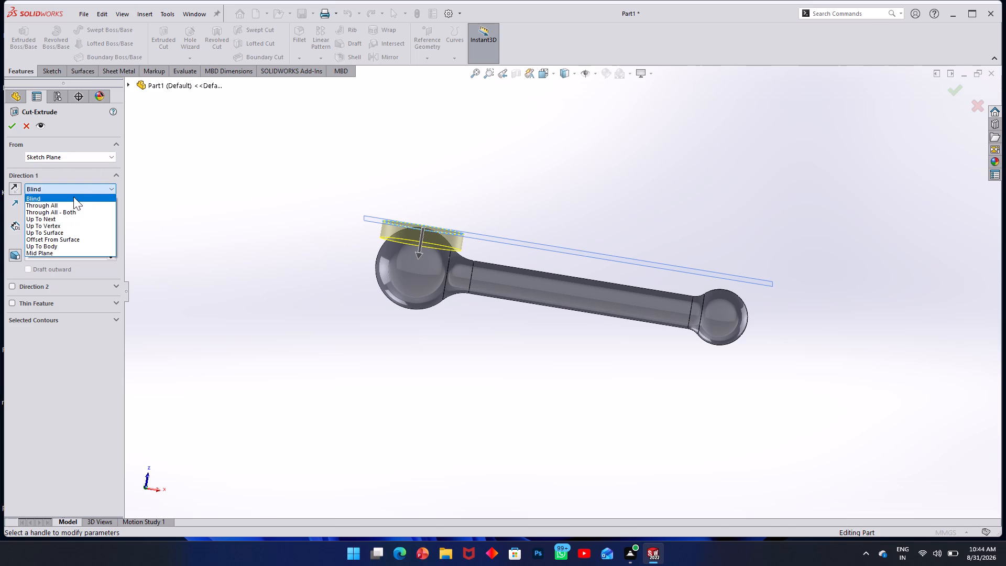
left_click(81, 191)
left_click(94, 156)
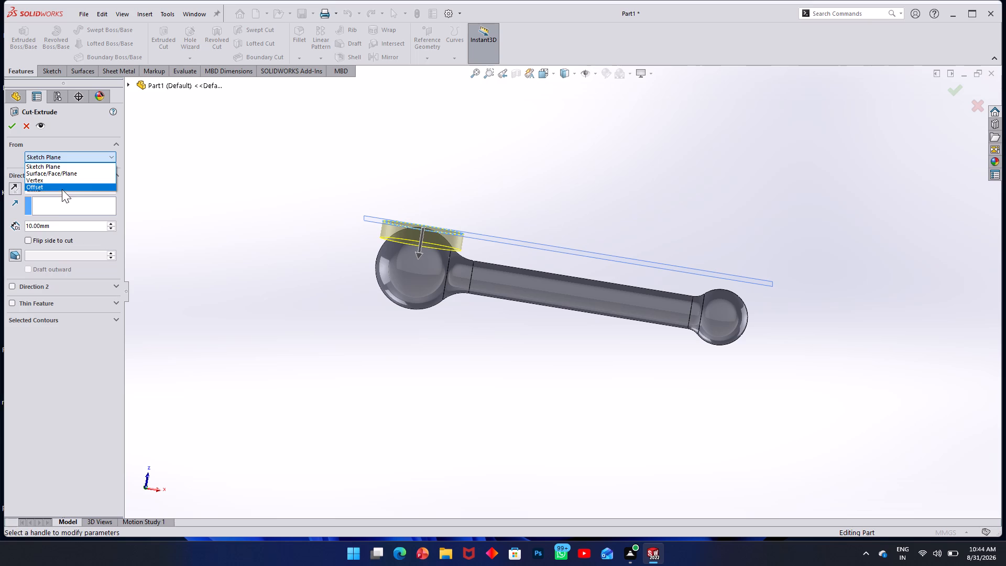
left_click(62, 189)
left_click_drag(82, 171, 71, 172)
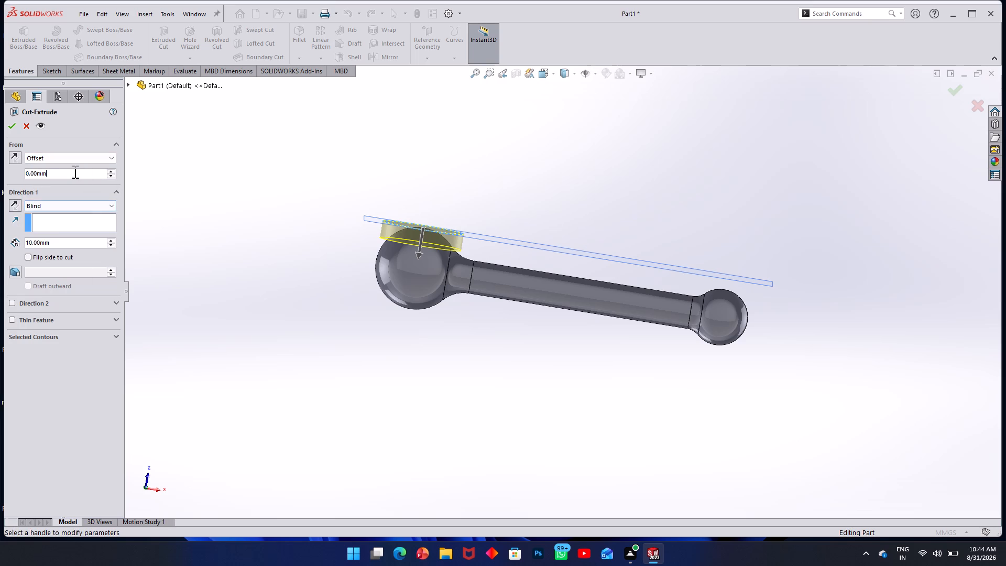
left_click_drag(71, 172, 0, 177)
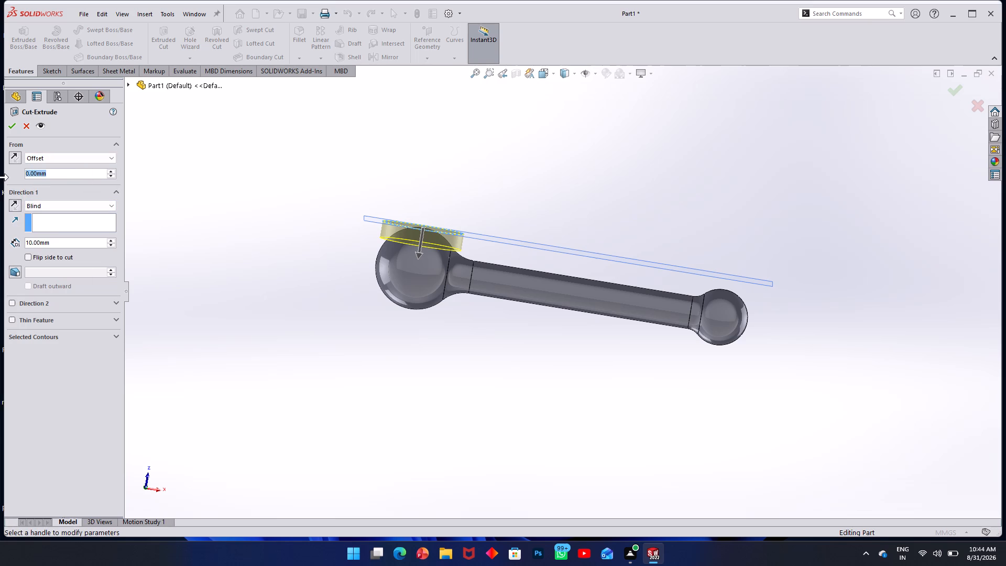
type("25")
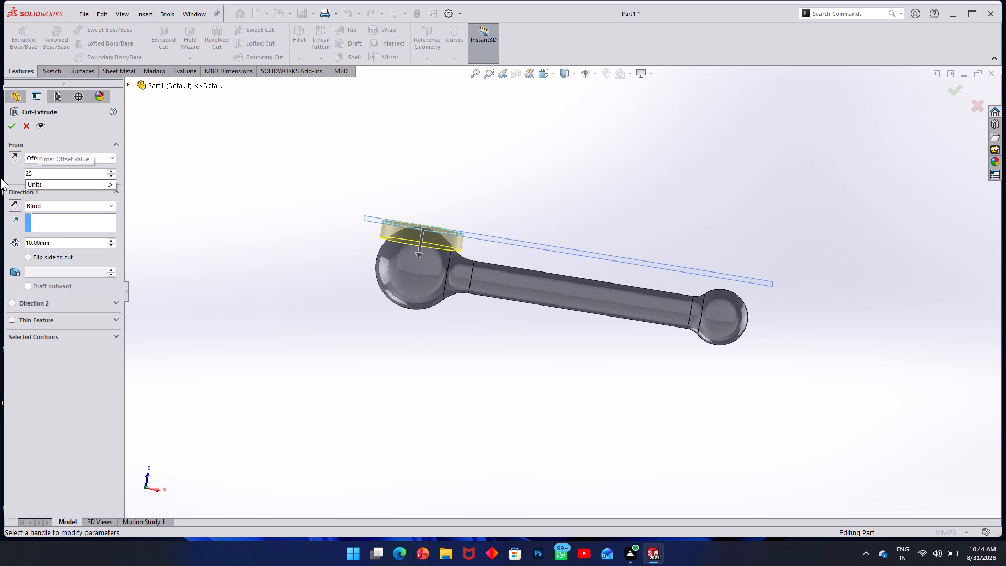
key("Return")
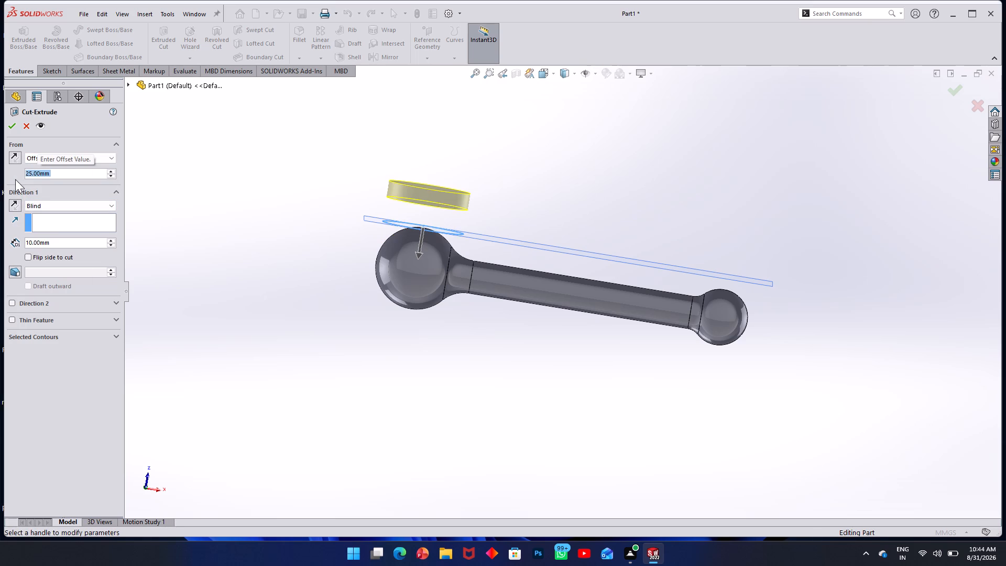
left_click(15, 155)
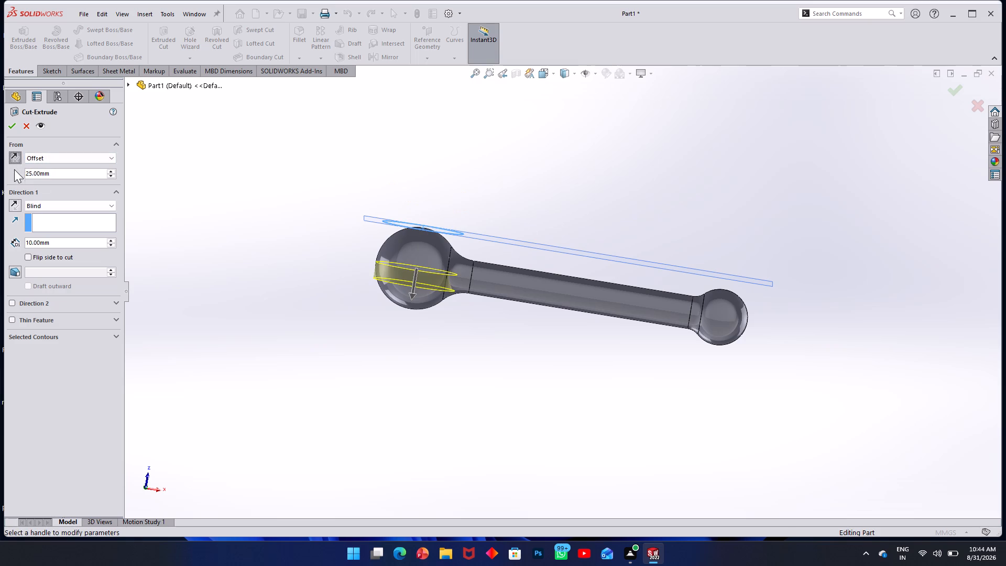
Reverse the cut direction toward the offset plane and set its blind depth to 35/2 mm (17.5 mm).
left_click(15, 207)
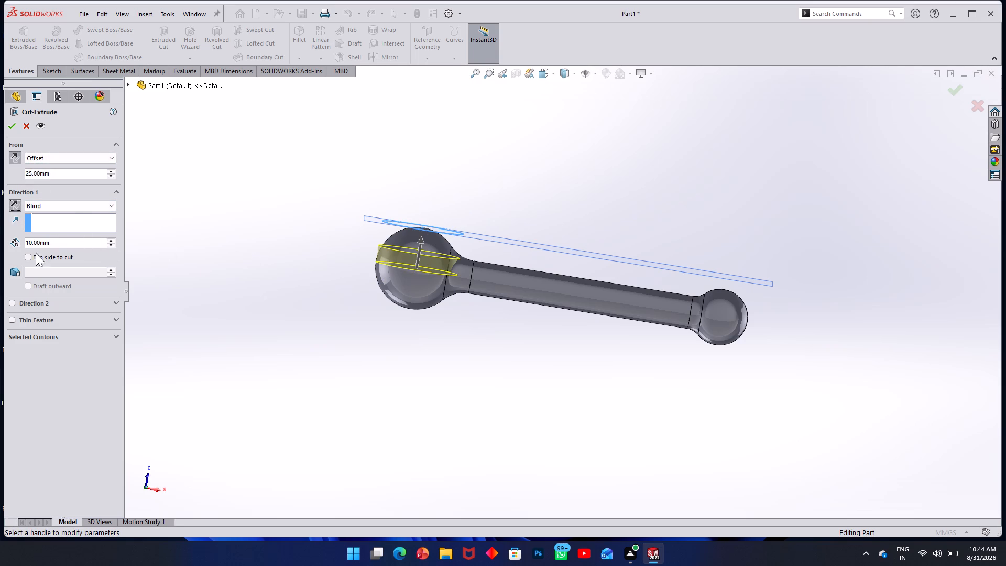
left_click(74, 206)
left_click(74, 206)
left_click_drag(52, 242, 0, 247)
type("35/2")
key("Return")
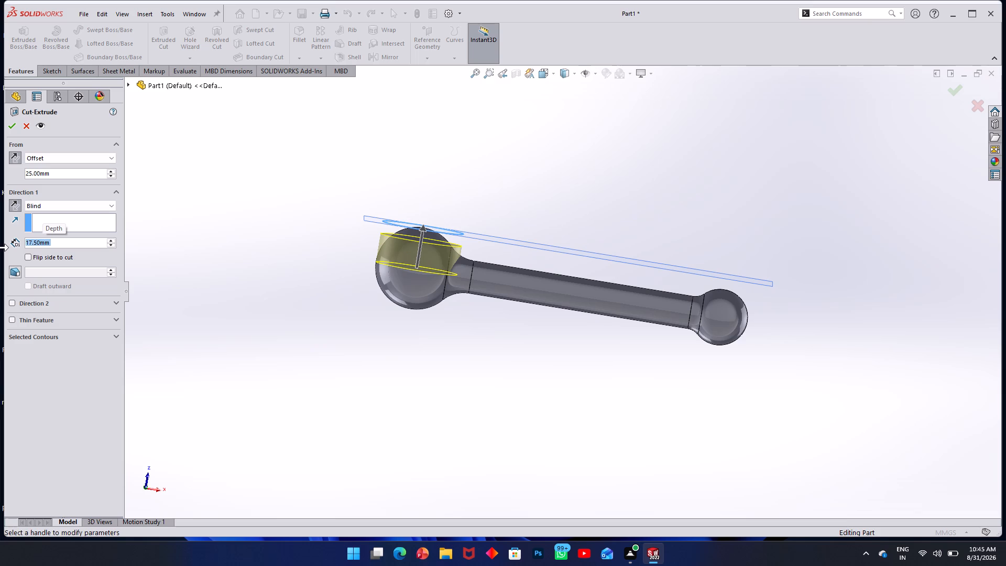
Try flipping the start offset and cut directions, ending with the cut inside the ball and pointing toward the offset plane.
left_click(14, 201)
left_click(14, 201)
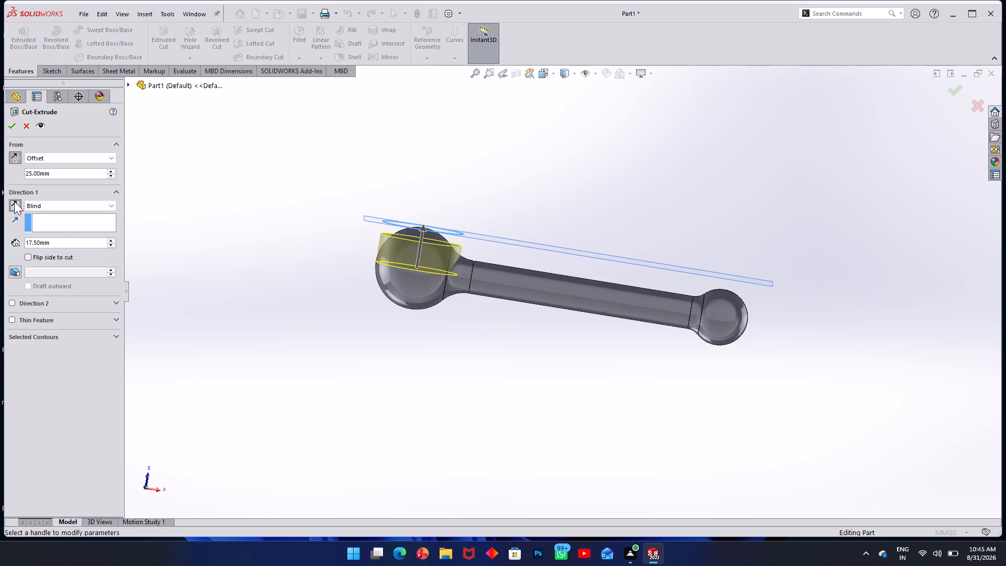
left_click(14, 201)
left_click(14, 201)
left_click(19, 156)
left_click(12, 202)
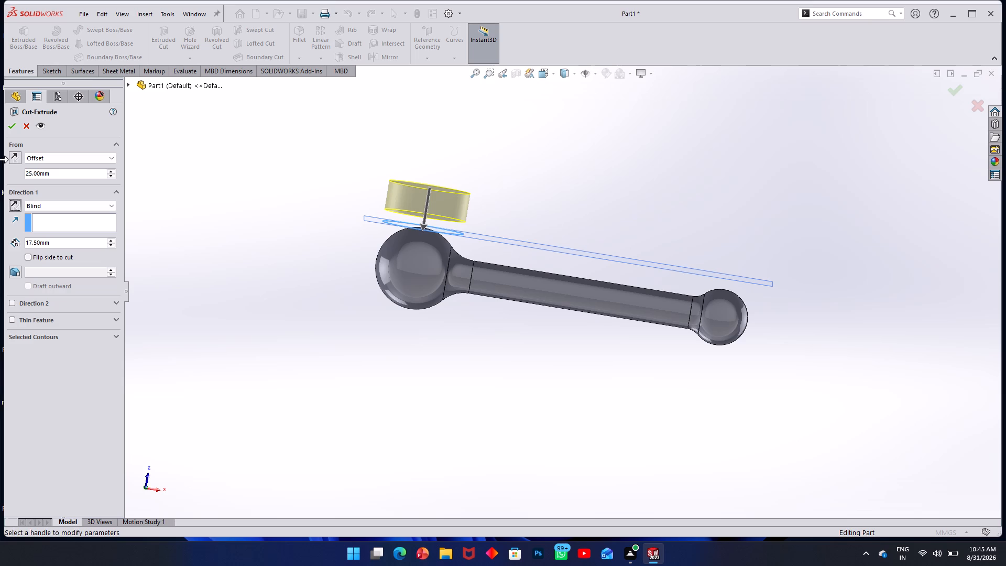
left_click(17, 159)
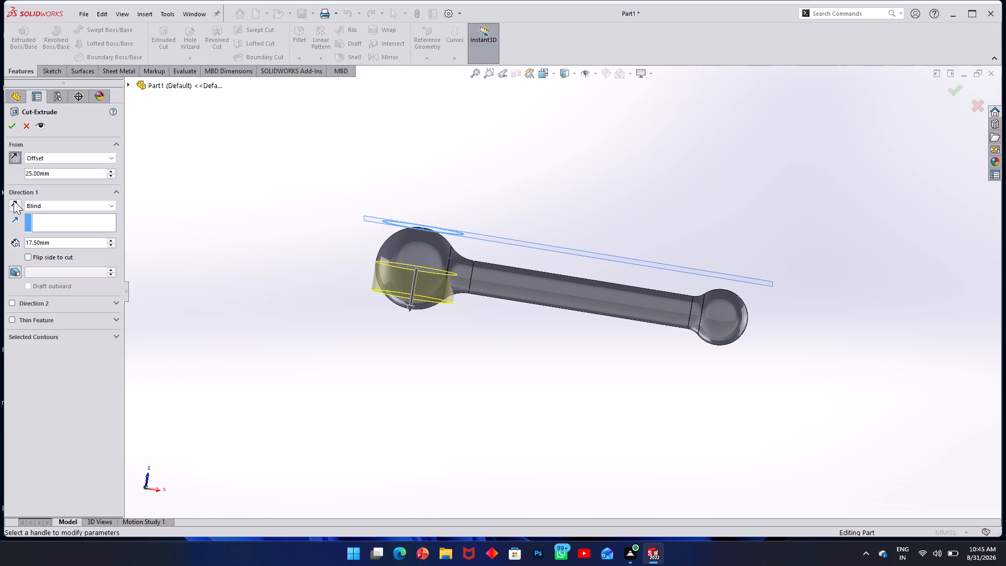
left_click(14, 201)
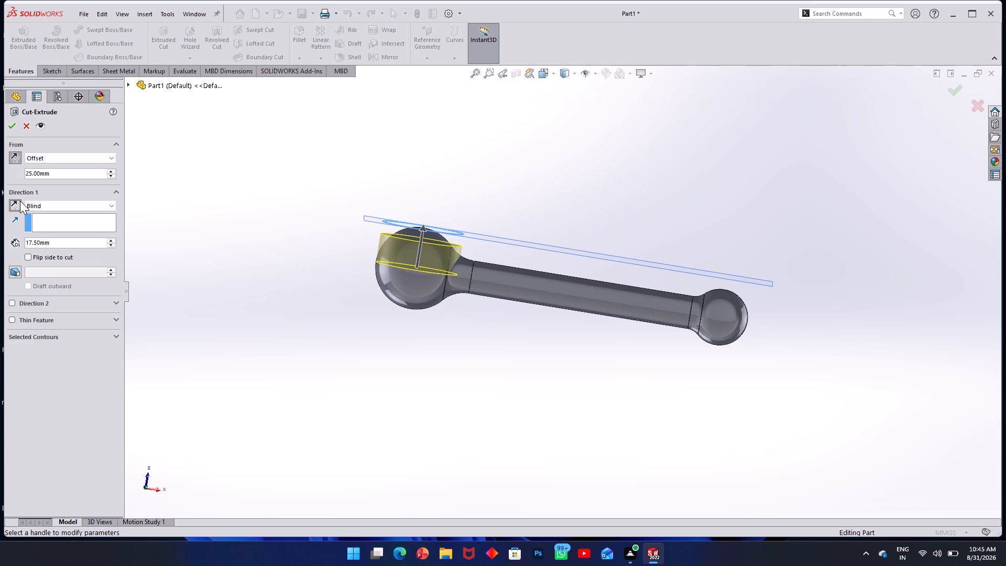
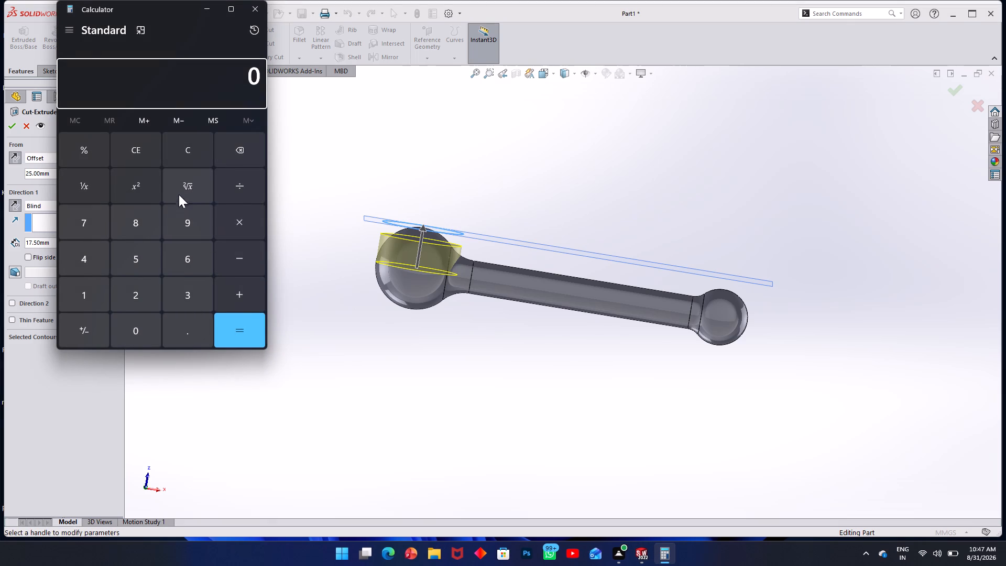
Switch to the calculator, compute half the difference between 50 and 35, and close it.
left_click(135, 265)
left_click(129, 332)
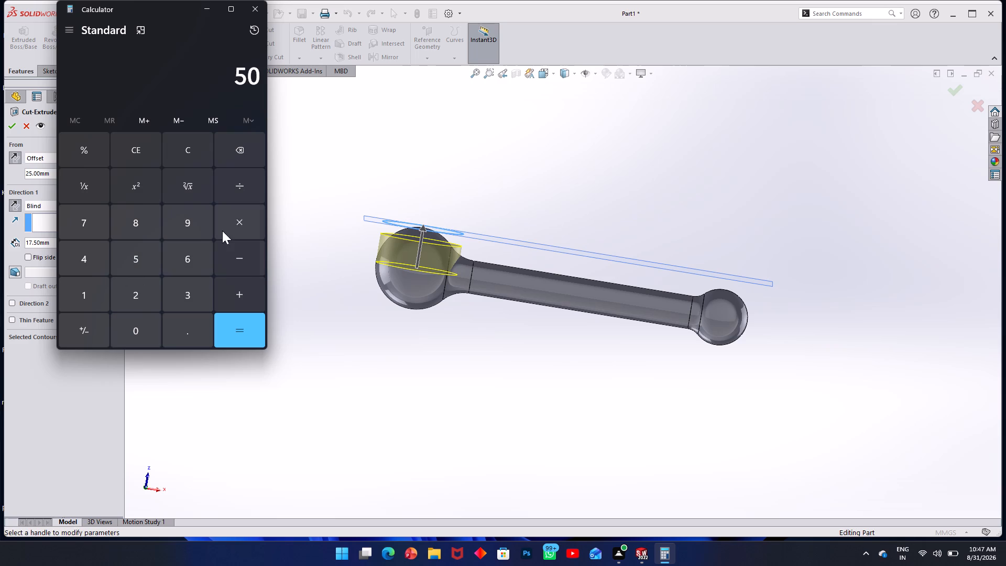
left_click(237, 254)
left_click(179, 289)
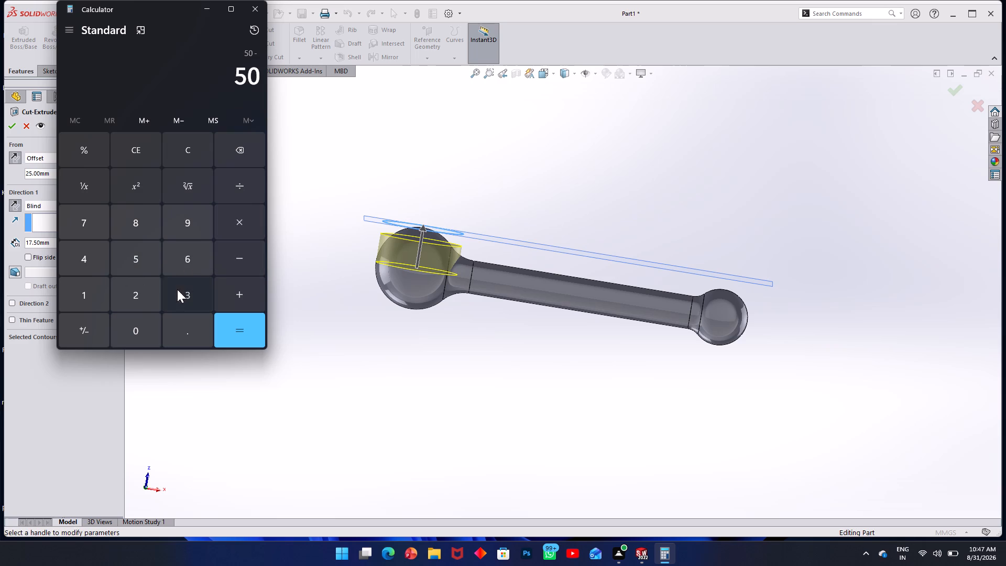
left_click(145, 266)
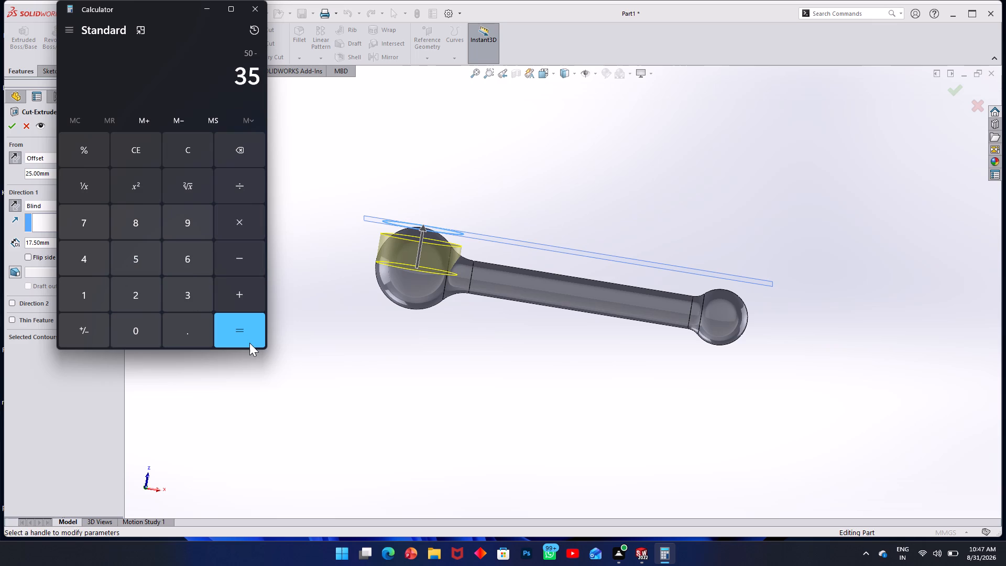
left_click(249, 337)
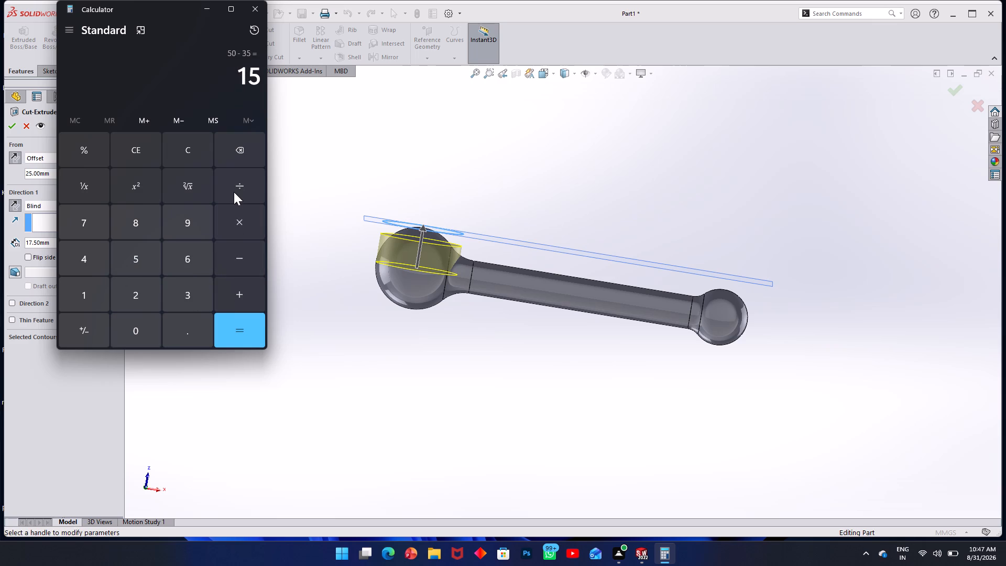
left_click(234, 192)
left_click(136, 292)
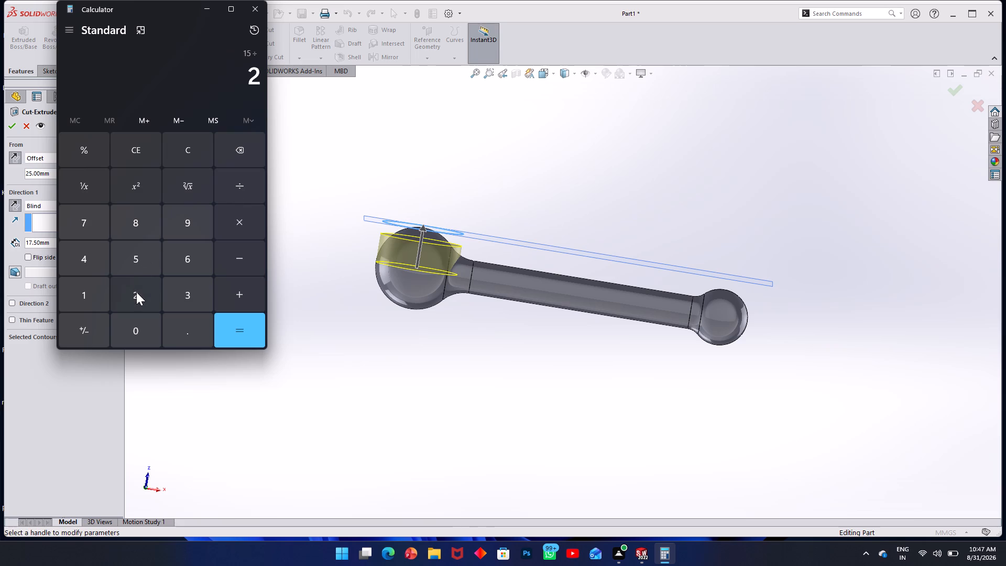
left_click(247, 332)
left_click(255, 7)
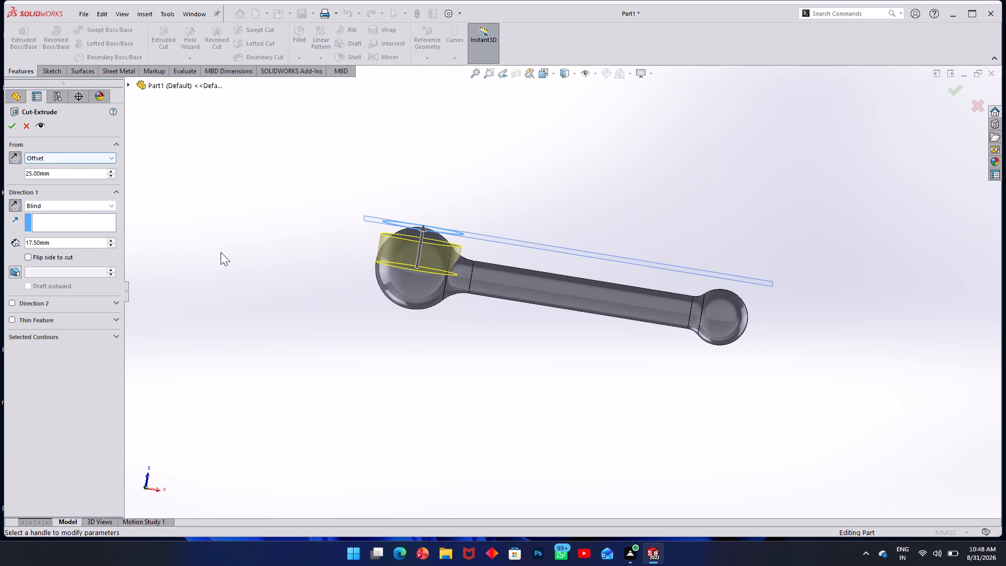
Start the cut from the sketch plane, reverse it into the large ball, set a 7.5 mm blind depth and finish it.
left_click(218, 250)
left_click(86, 156)
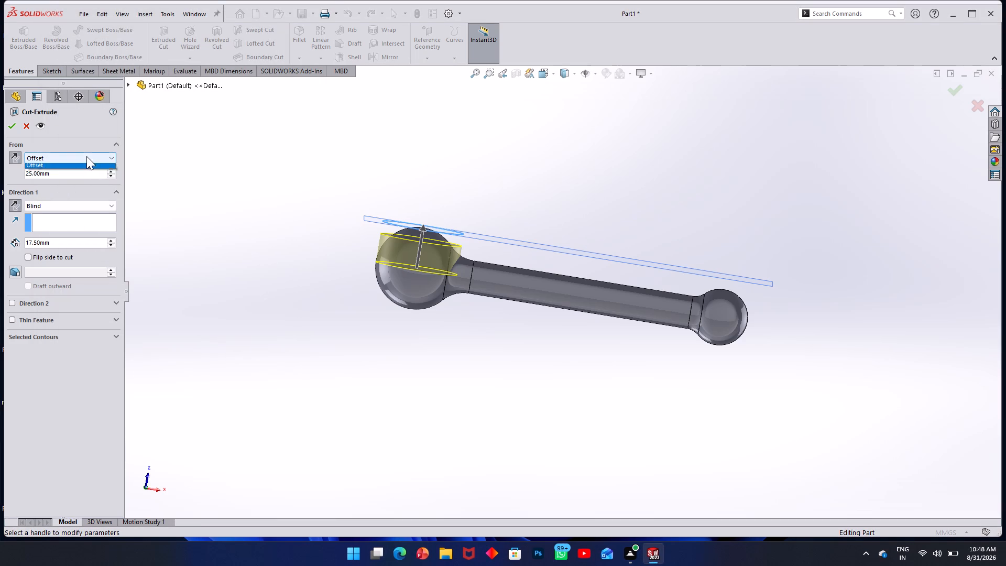
left_click(77, 164)
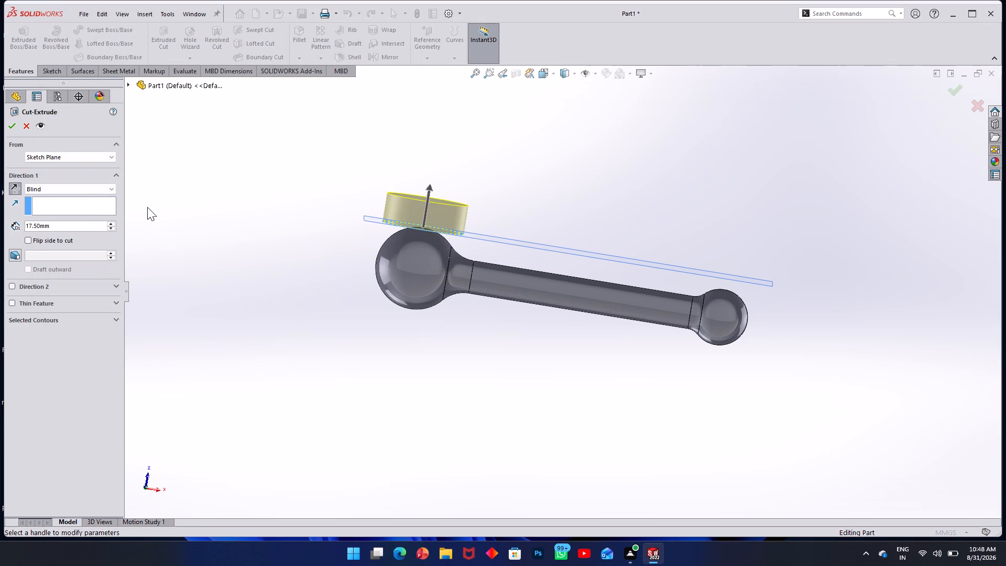
left_click(14, 188)
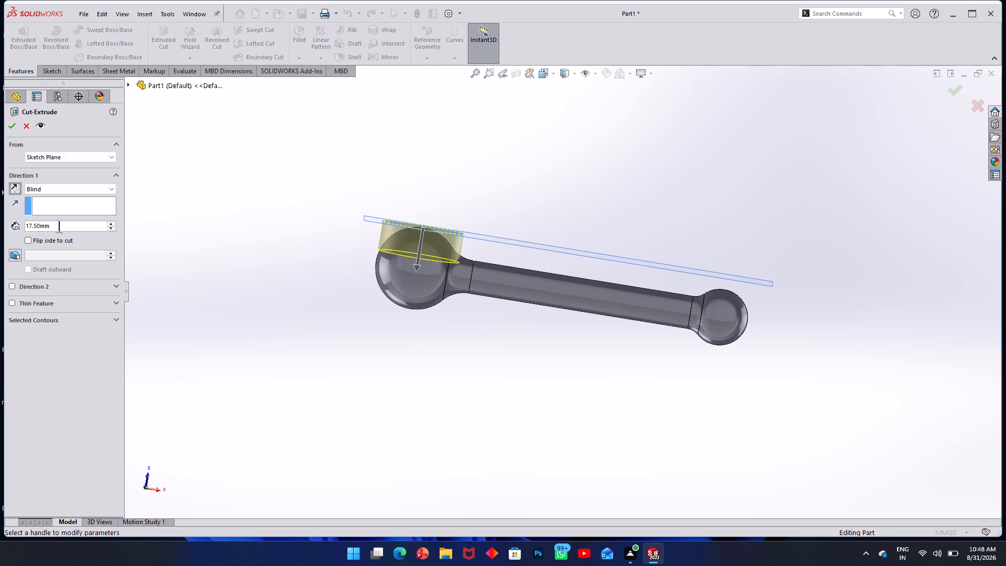
left_click_drag(61, 226, 0, 226)
type("7.5")
key("Return")
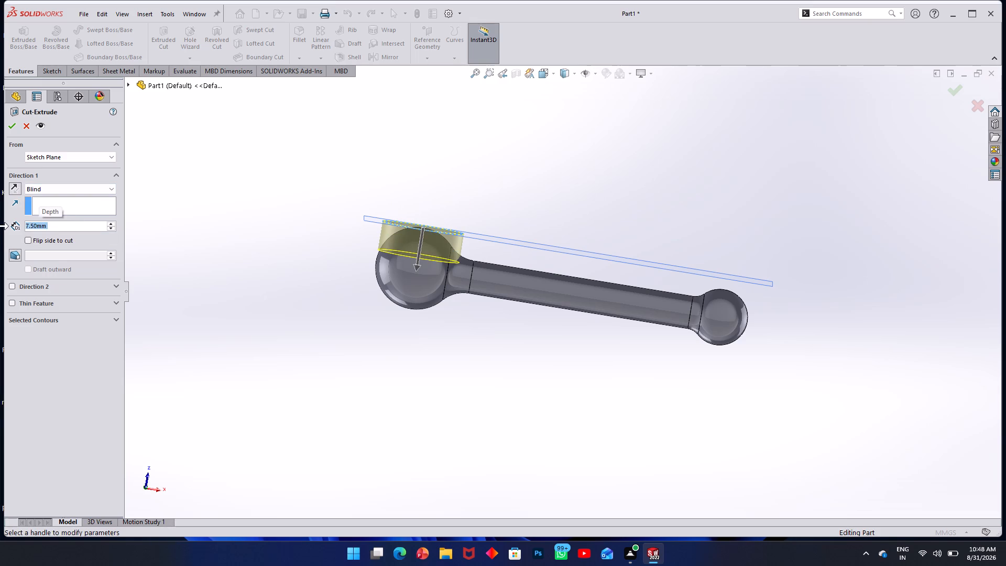
middle_click_drag(487, 292, 443, 304)
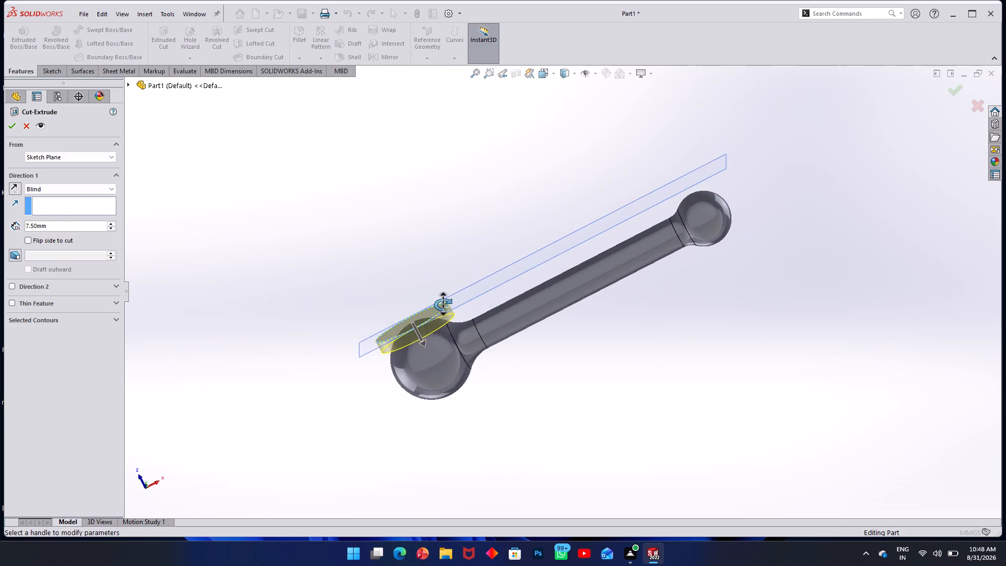
middle_click_drag(443, 304, 435, 281)
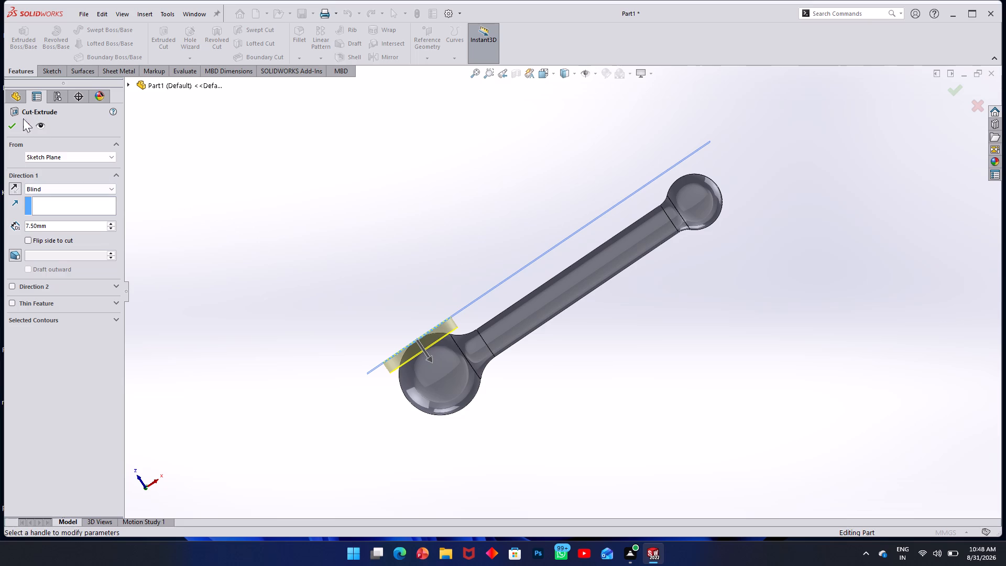
left_click(10, 121)
left_click(210, 259)
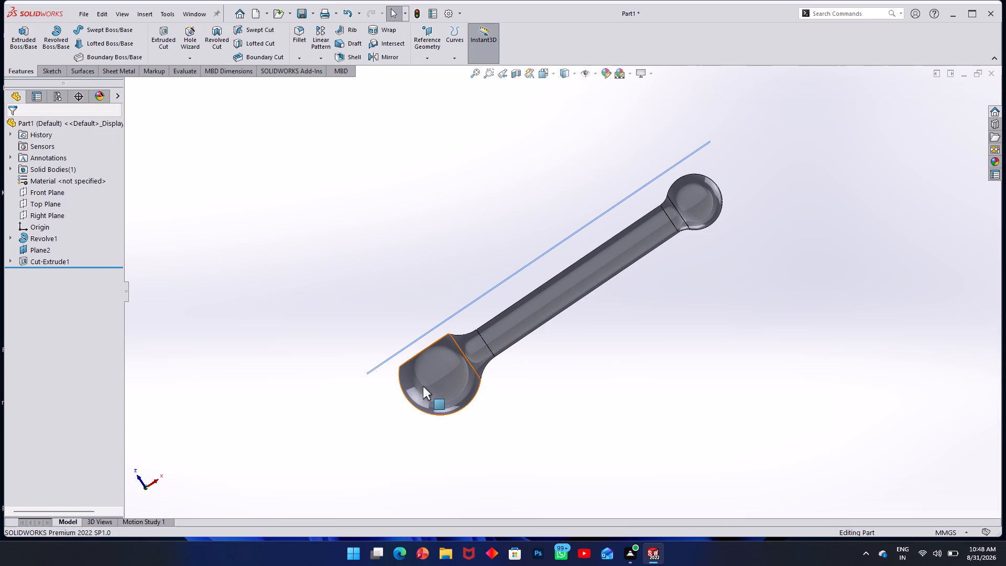
Examine the flat cut on the large ball and its position relative to the offset plane from several sides.
middle_click_drag(418, 364, 431, 331)
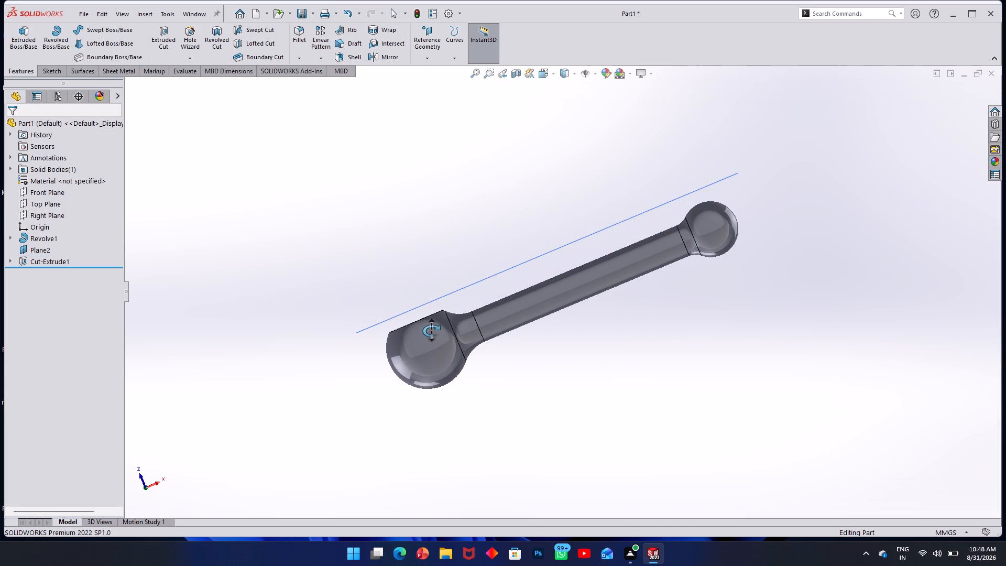
middle_click_drag(431, 331, 433, 308)
left_click(521, 376)
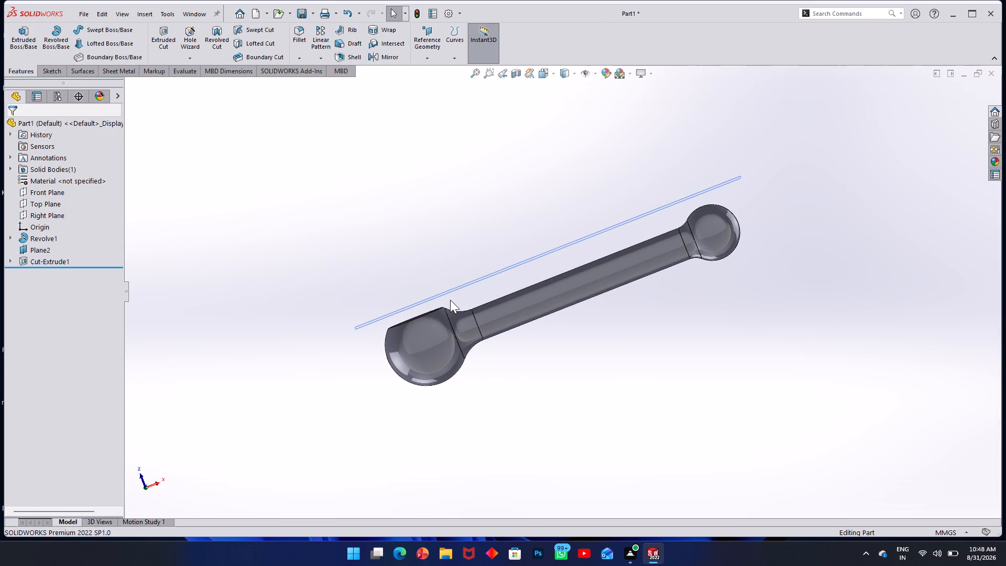
middle_click_drag(455, 304, 400, 199)
middle_click_drag(539, 367, 583, 364)
middle_click_drag(417, 386, 407, 344)
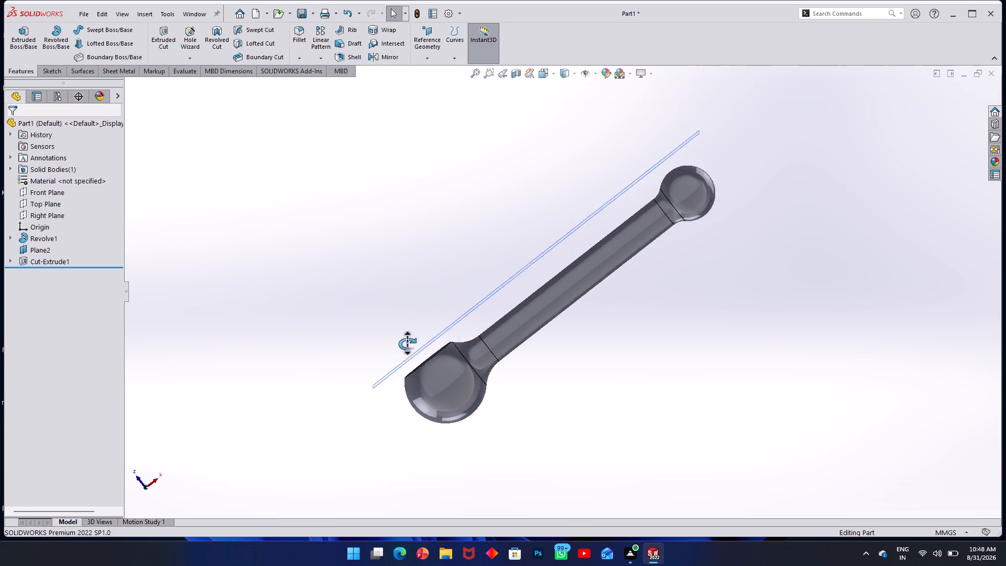
middle_click_drag(407, 344, 397, 283)
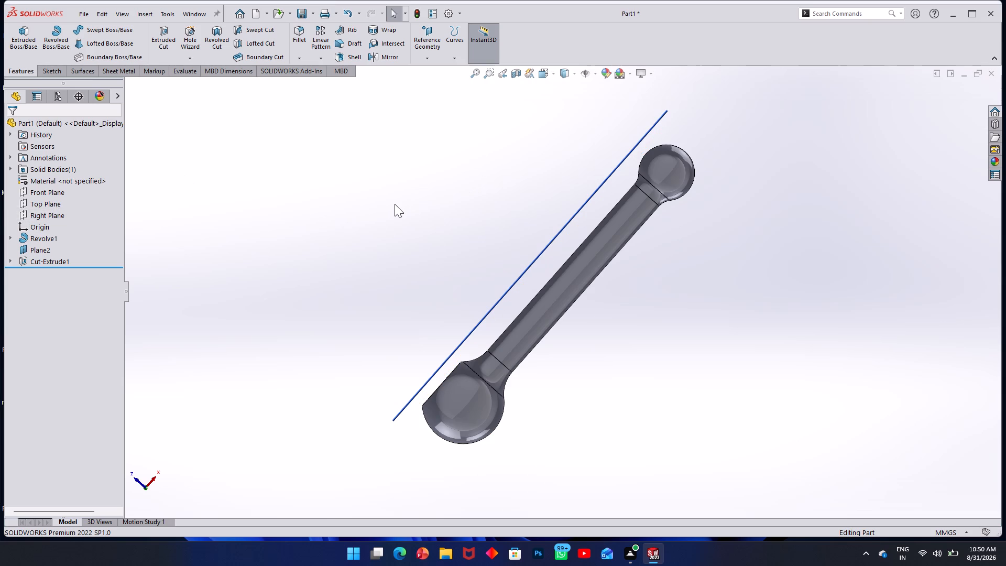
middle_click_drag(541, 323, 401, 339)
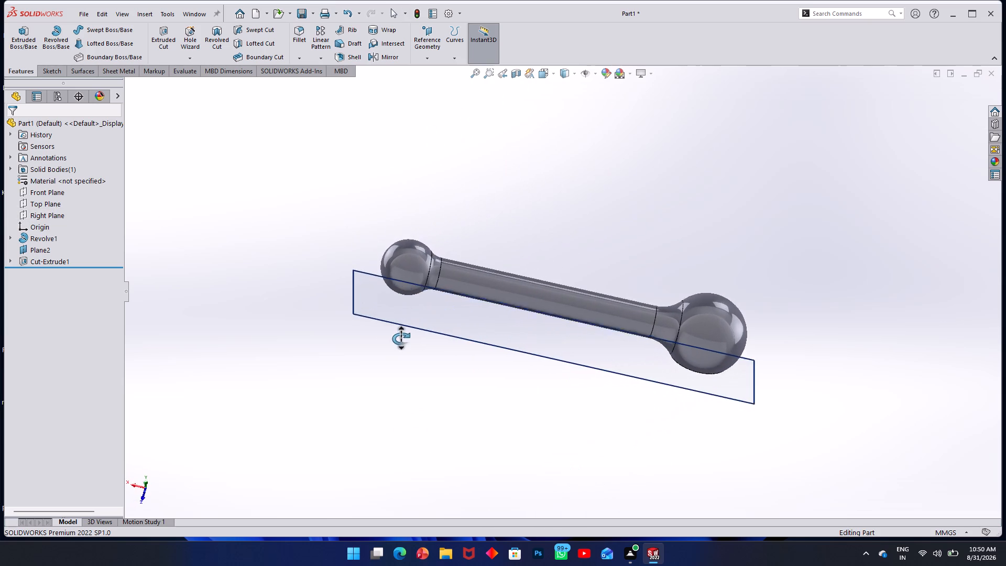
middle_click_drag(401, 339, 401, 340)
scroll(401, 340, "up", 1)
middle_click_drag(313, 274, 365, 168)
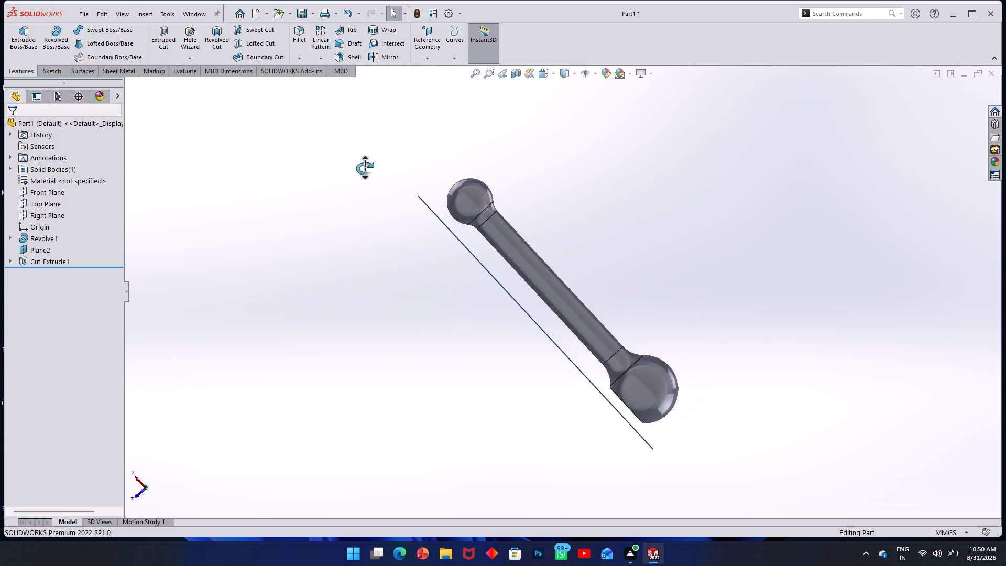
middle_click_drag(365, 168, 496, 206)
left_click(526, 400)
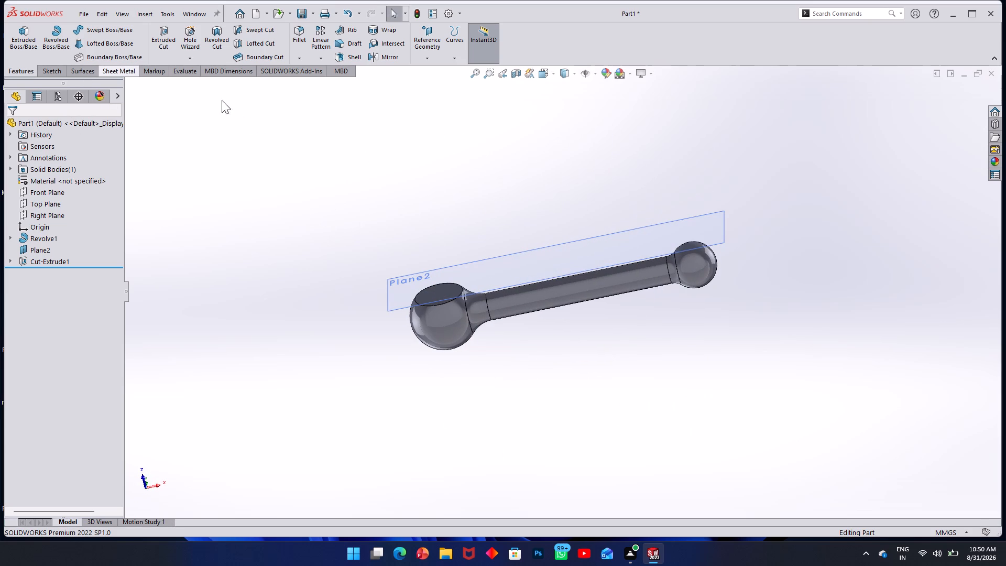
left_click(228, 172)
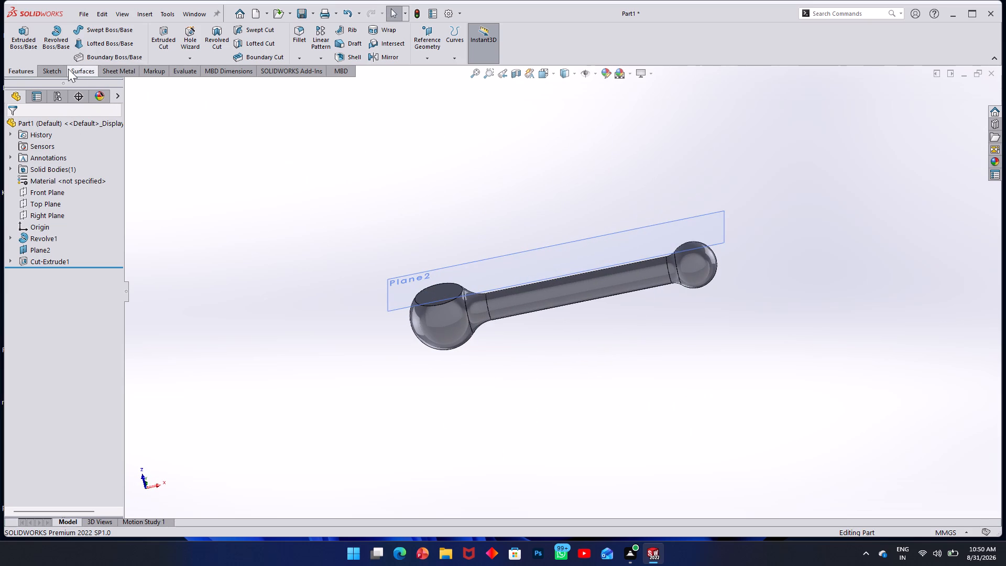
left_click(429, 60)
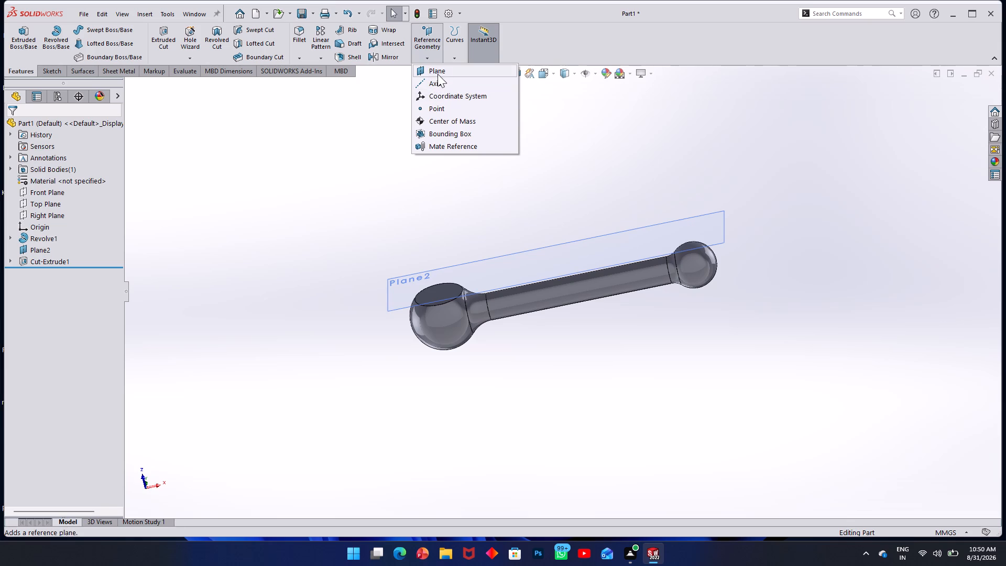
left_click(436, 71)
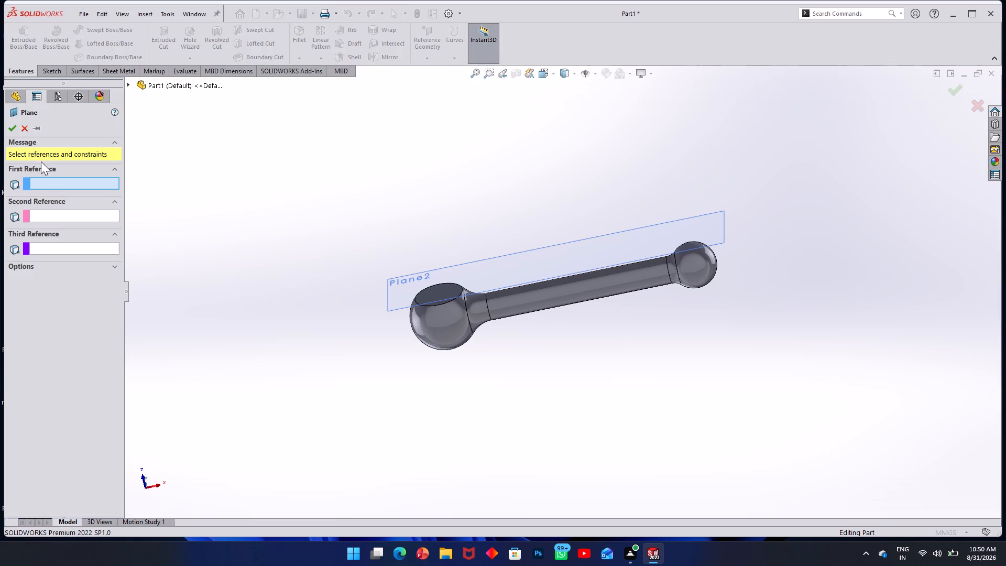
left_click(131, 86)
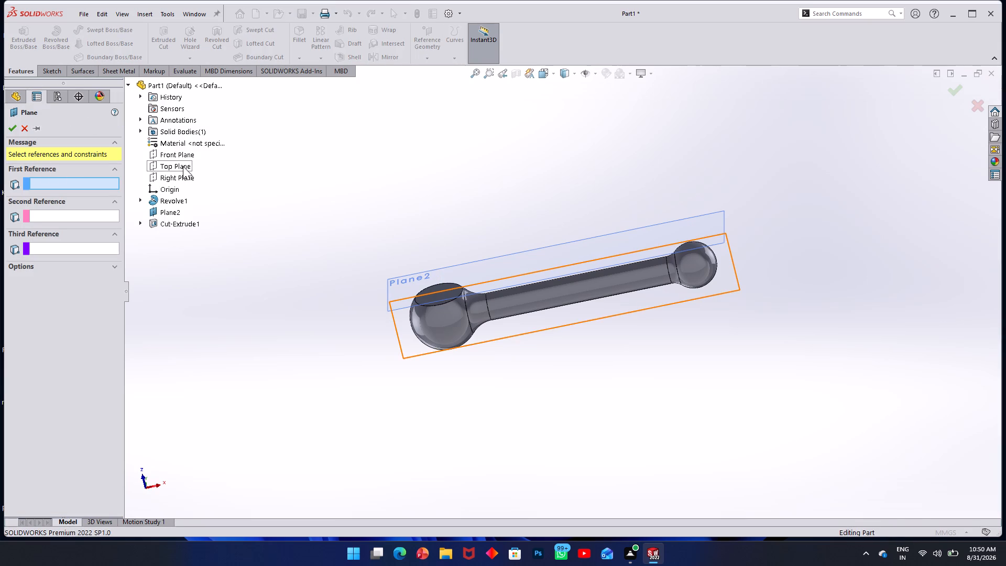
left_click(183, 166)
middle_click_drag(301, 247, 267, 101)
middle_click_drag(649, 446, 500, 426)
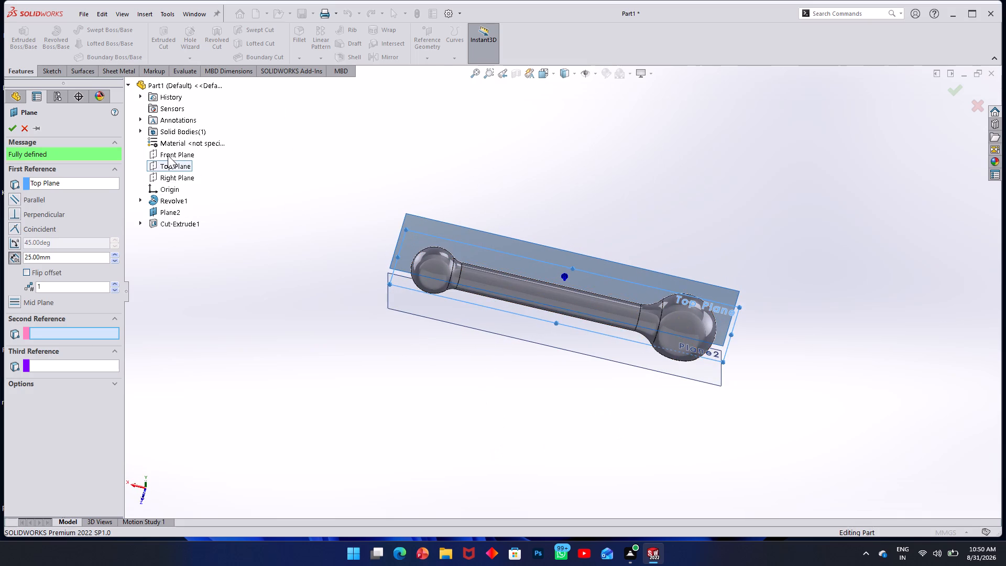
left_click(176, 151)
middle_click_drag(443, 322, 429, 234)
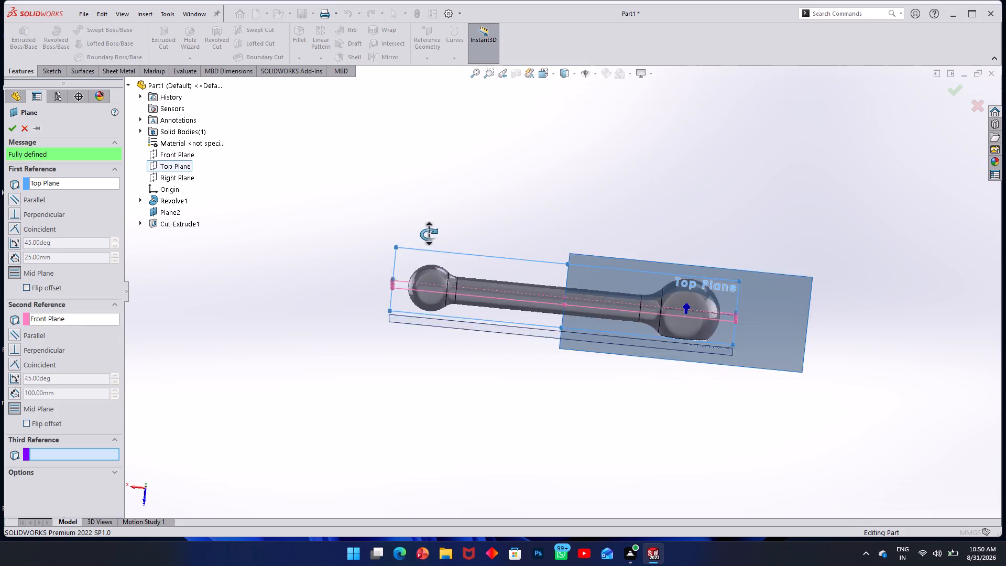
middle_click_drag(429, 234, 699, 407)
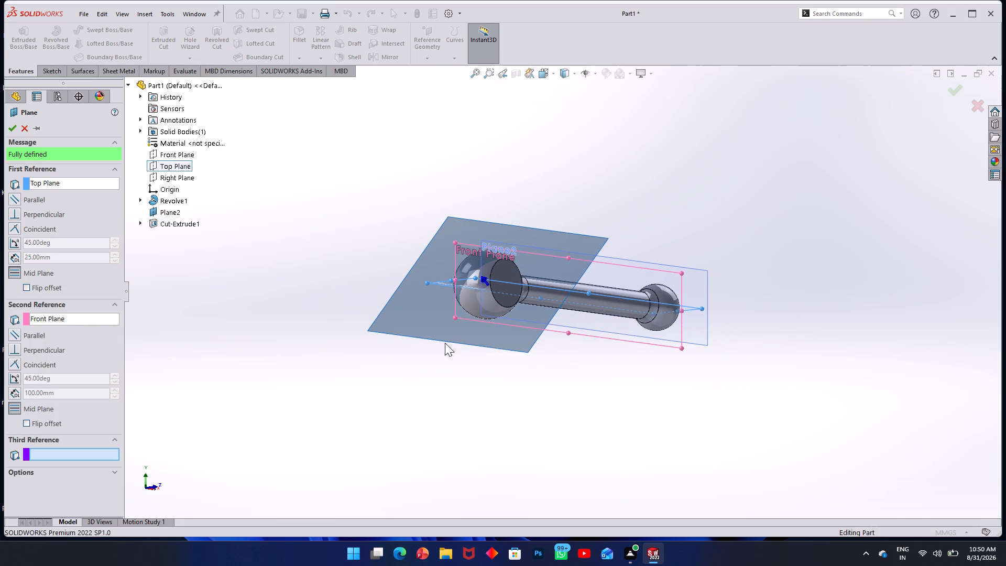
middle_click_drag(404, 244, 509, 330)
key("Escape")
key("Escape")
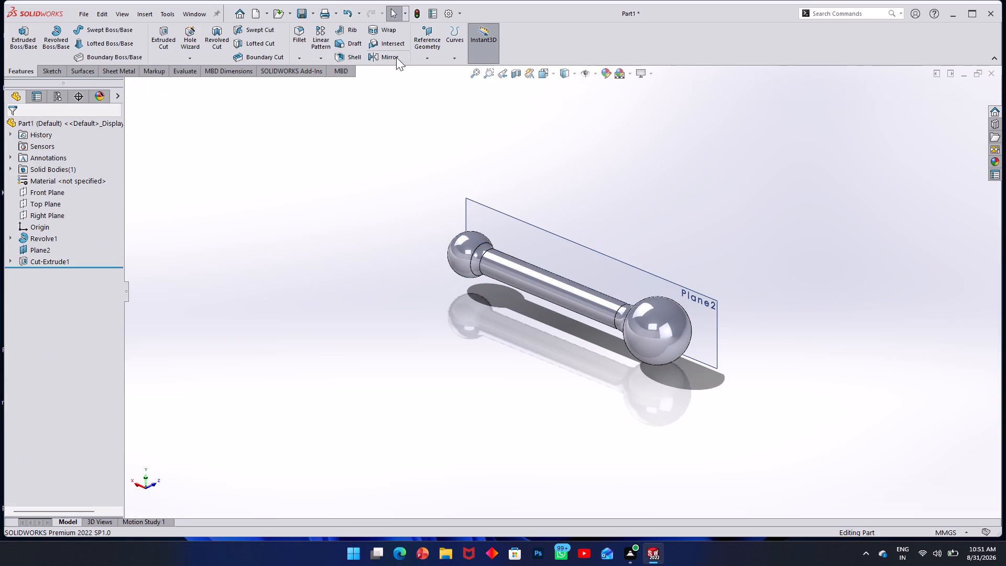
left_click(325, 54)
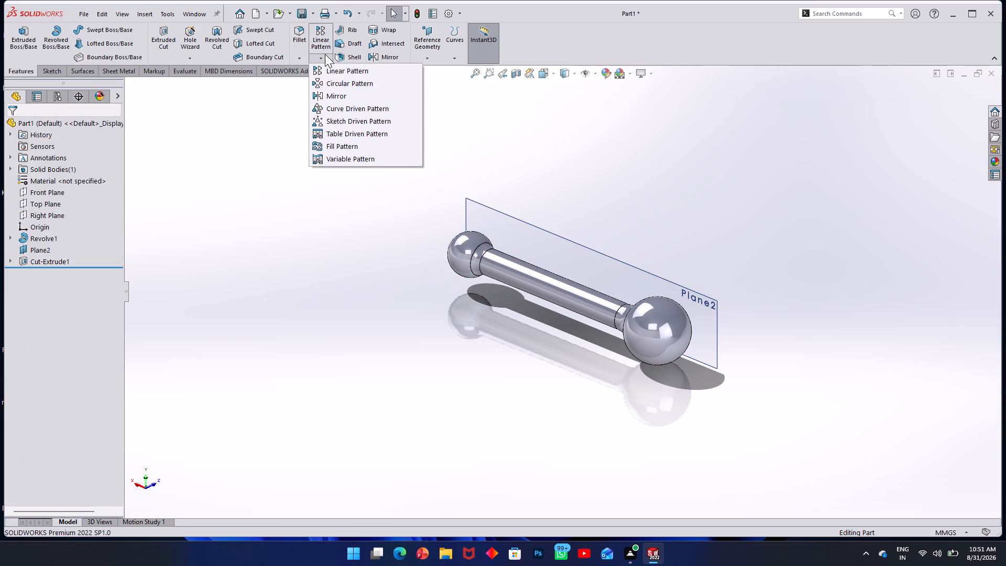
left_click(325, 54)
Create a reference plane offset 50 mm from Plane2, flipped to the opposite side of the large ball.
left_click(424, 57)
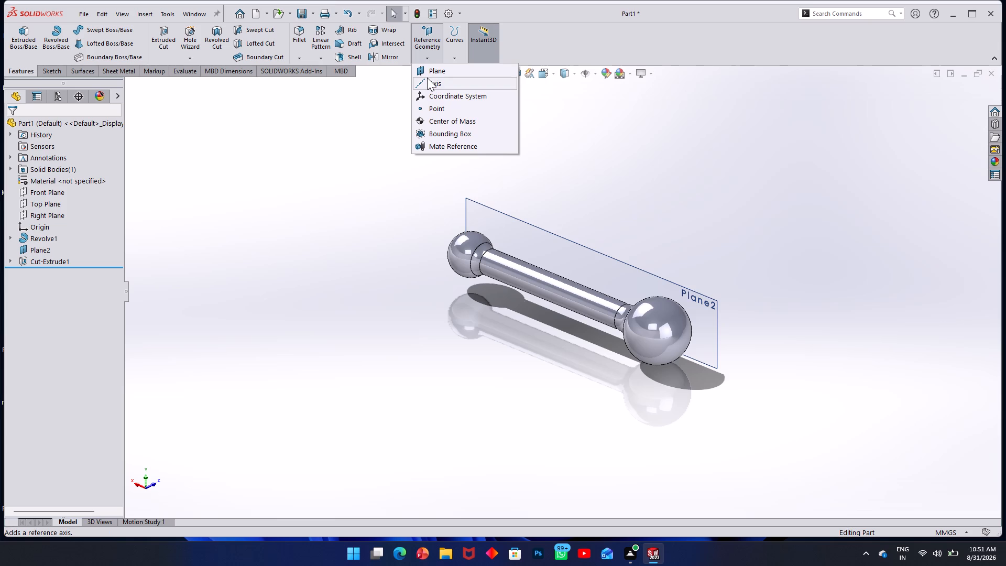
left_click(427, 74)
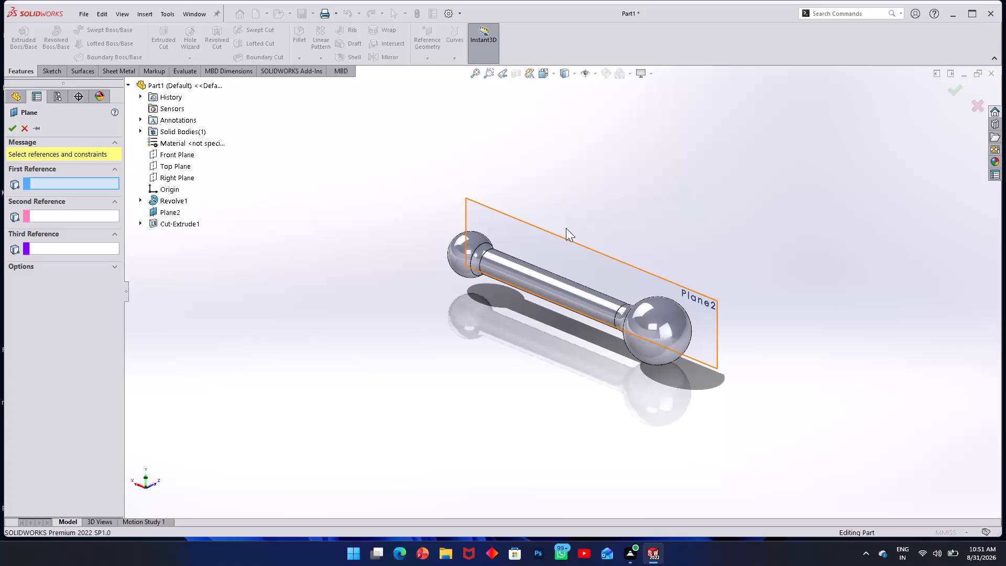
left_click(627, 274)
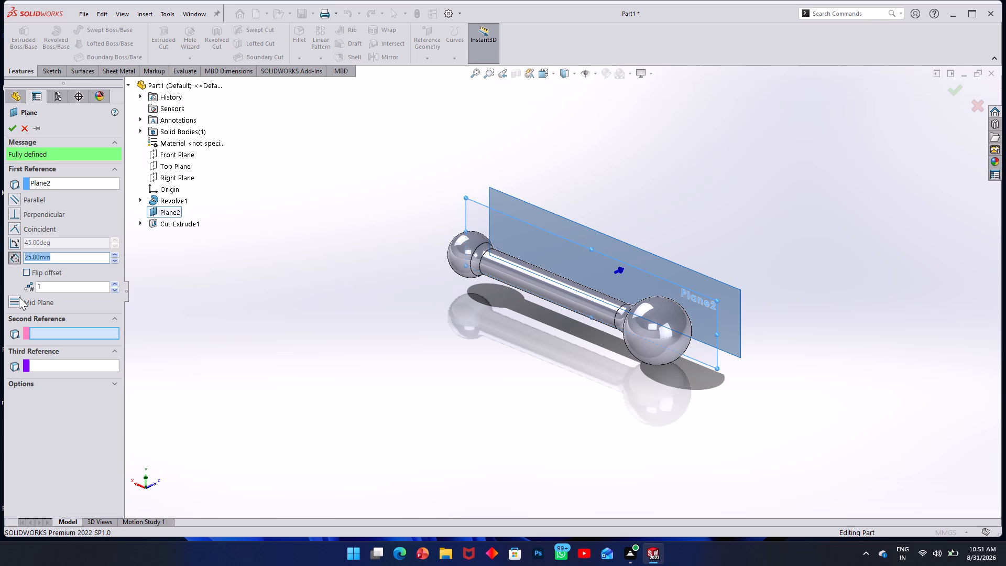
left_click(25, 270)
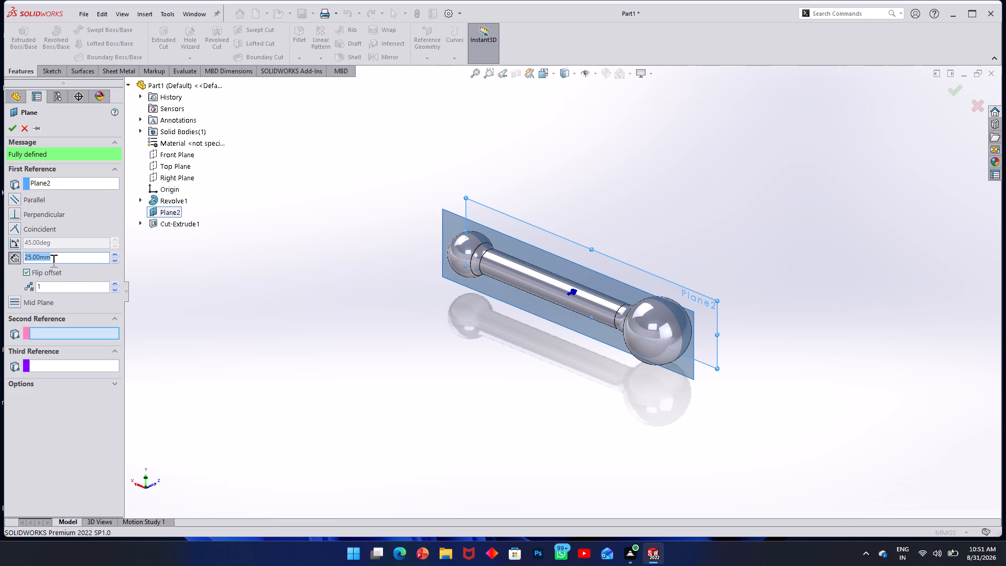
type("50")
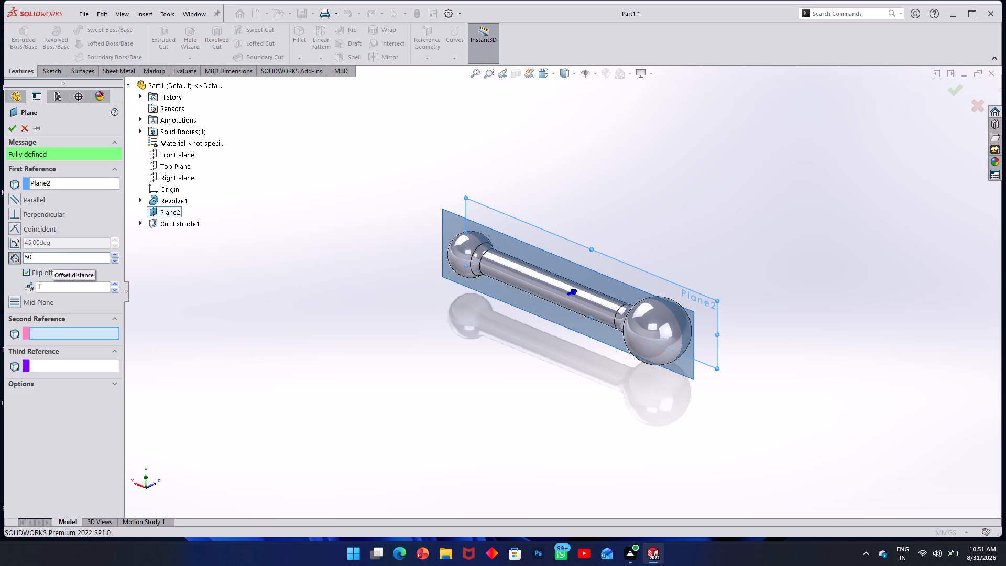
key("Return")
left_click(8, 134)
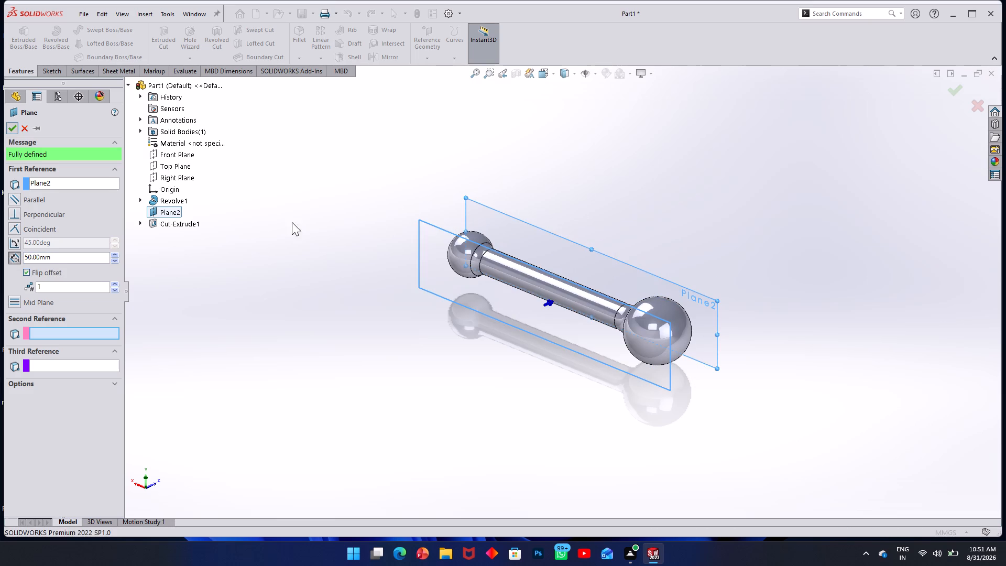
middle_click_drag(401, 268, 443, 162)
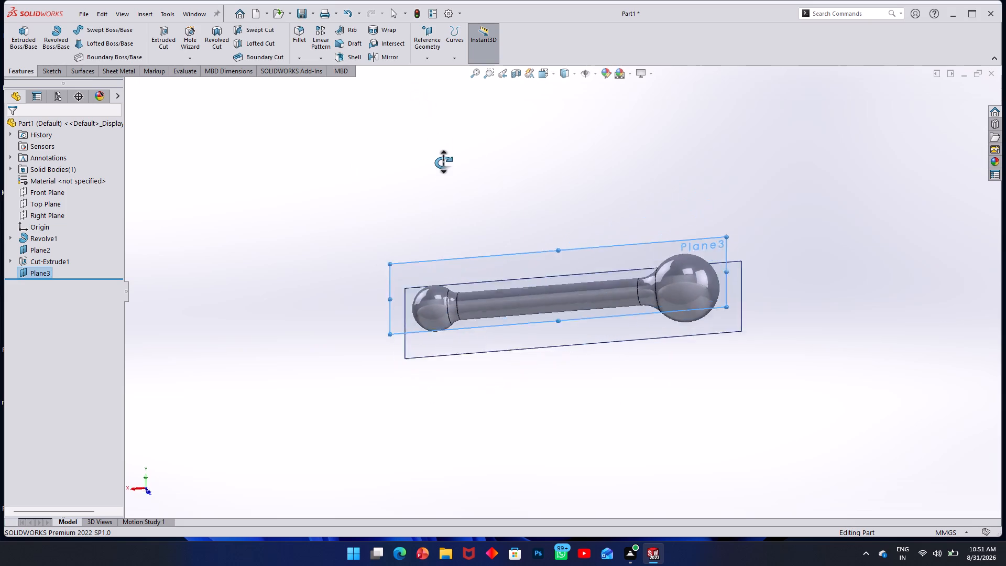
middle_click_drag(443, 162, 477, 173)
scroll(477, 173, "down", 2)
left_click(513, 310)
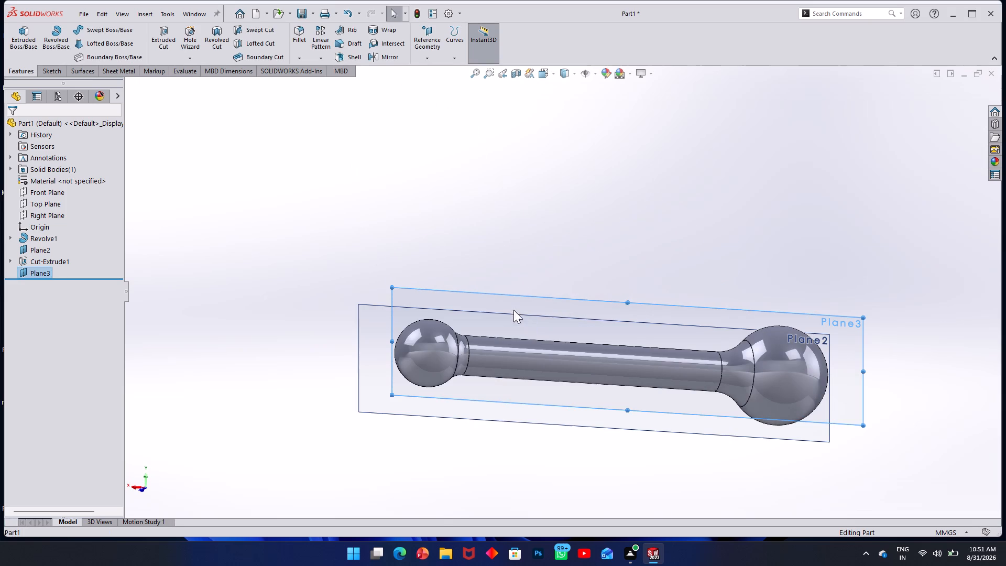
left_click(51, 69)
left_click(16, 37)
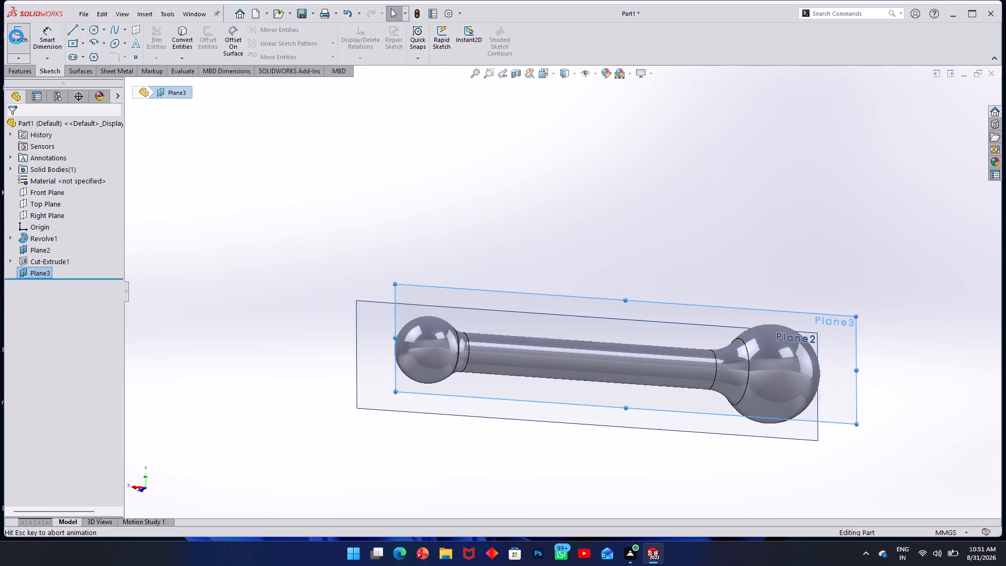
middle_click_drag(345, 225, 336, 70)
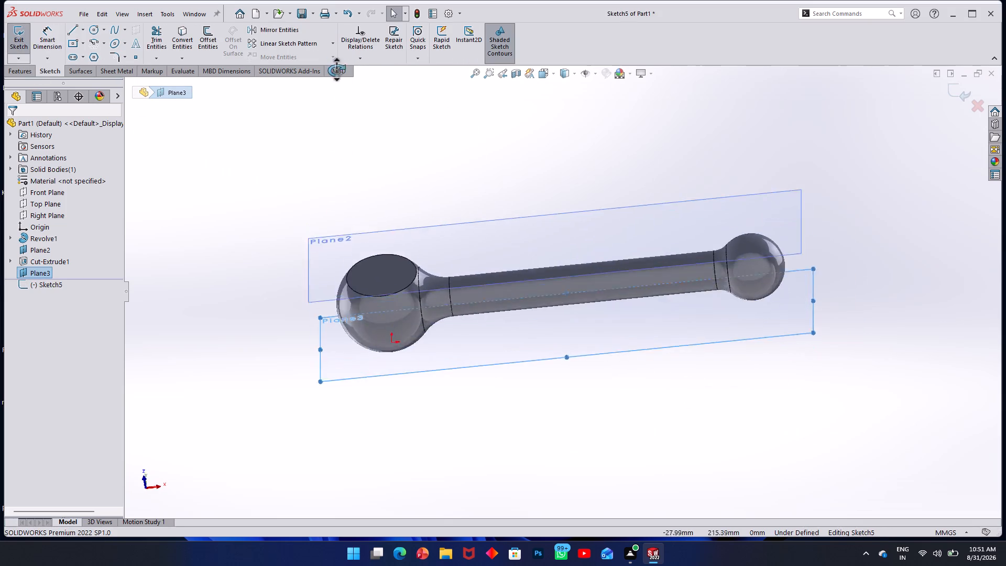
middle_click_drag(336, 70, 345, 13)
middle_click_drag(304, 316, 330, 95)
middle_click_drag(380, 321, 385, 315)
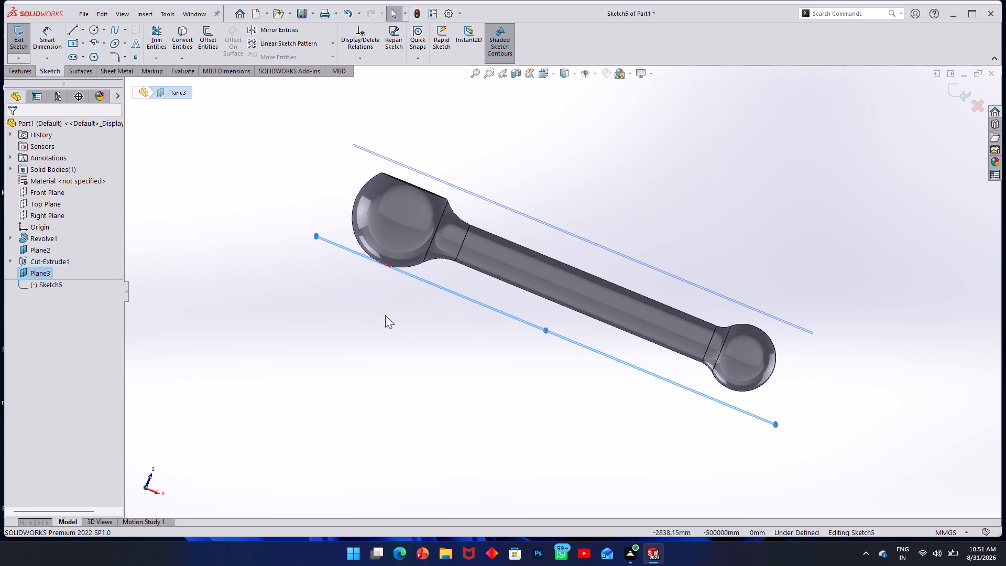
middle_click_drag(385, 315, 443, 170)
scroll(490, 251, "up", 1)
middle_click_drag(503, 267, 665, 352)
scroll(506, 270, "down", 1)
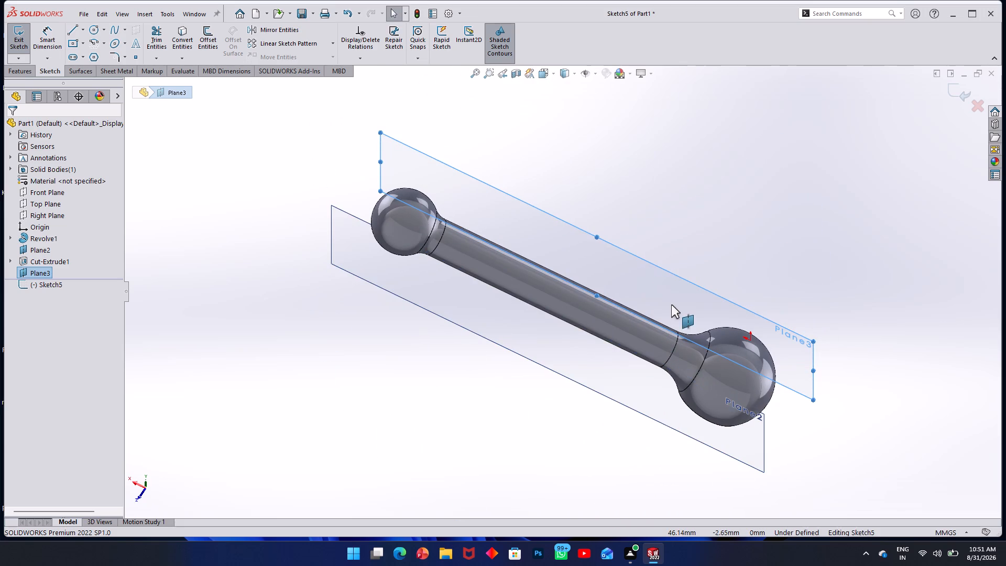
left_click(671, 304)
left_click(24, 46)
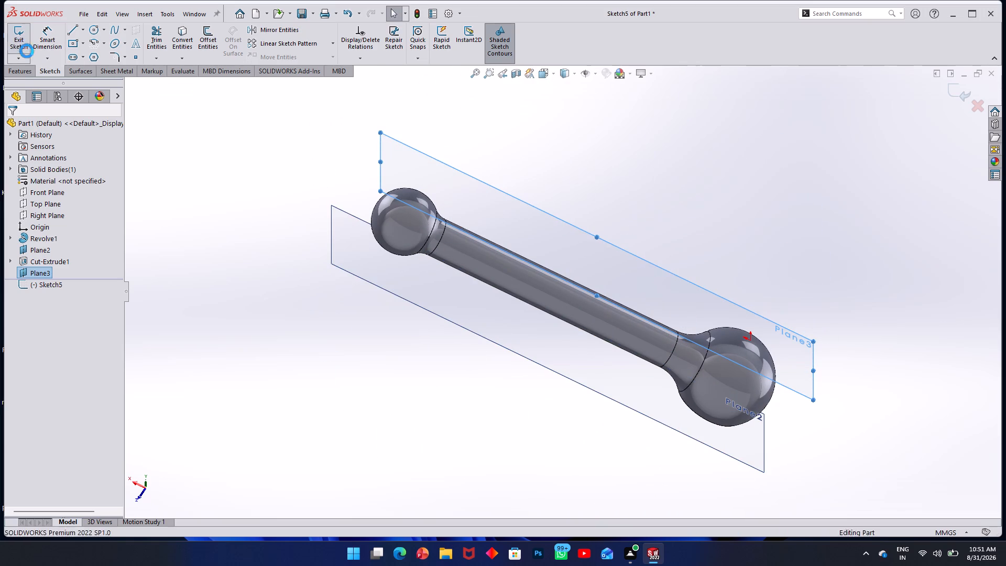
Start a sketch on Plane3 and draw a circle about 85 mm in diameter centred on the origin at the large ball.
left_click(509, 211)
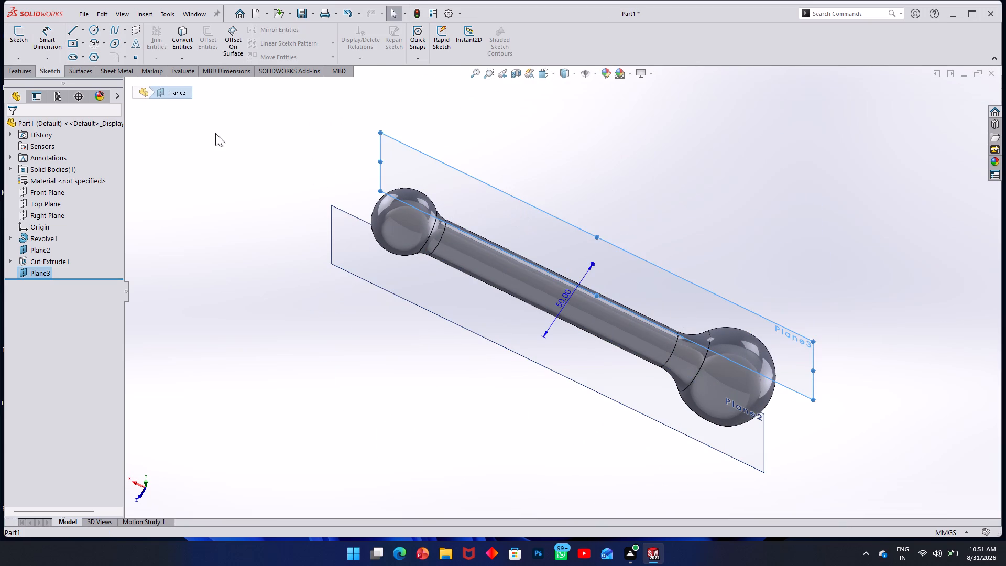
left_click(18, 37)
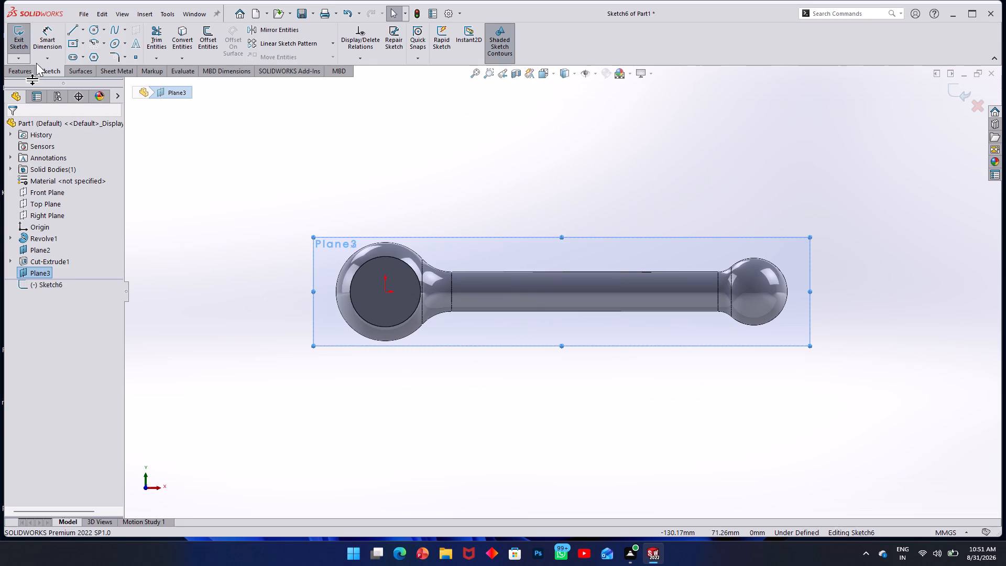
left_click(84, 28)
left_click(88, 30)
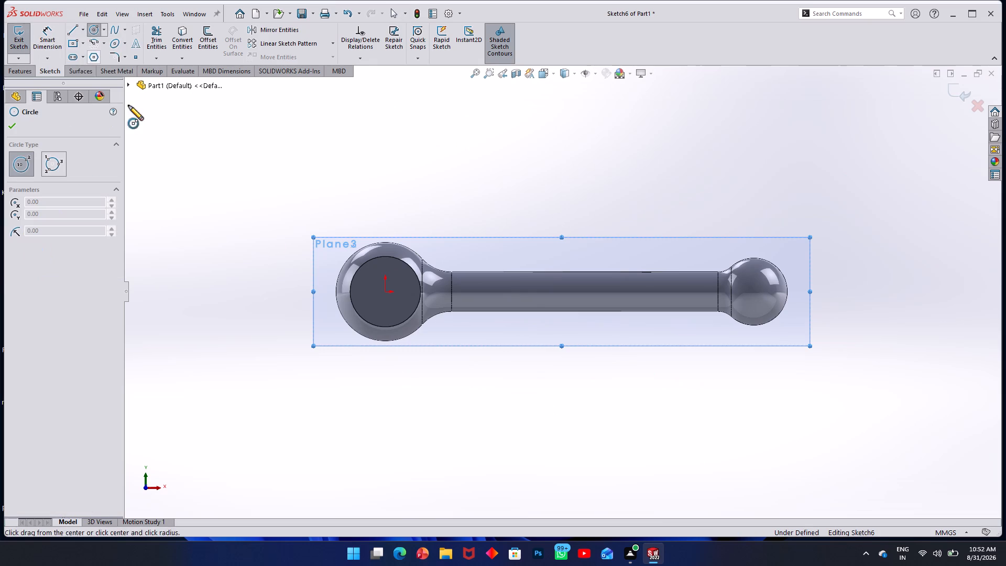
left_click(384, 290)
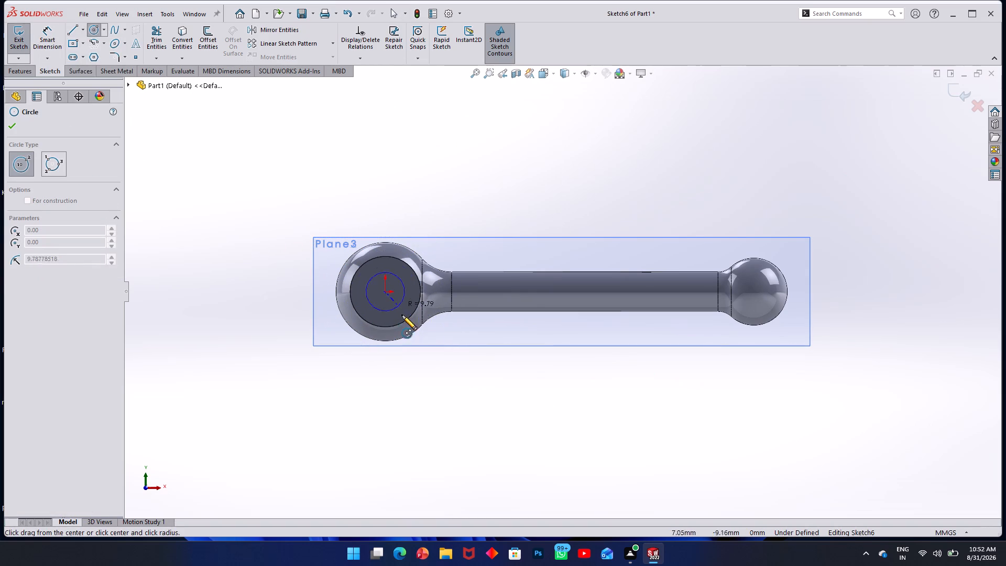
left_click(433, 361)
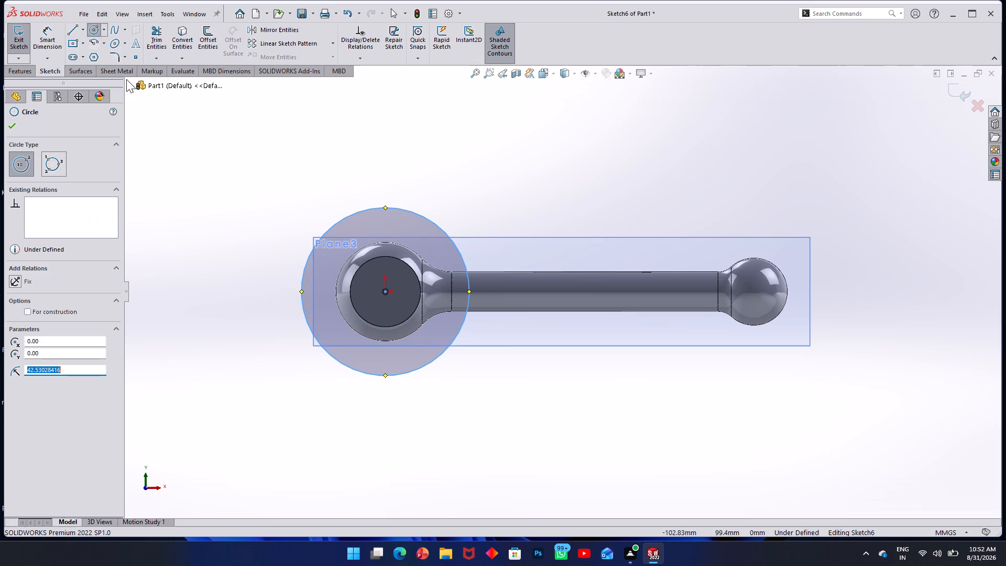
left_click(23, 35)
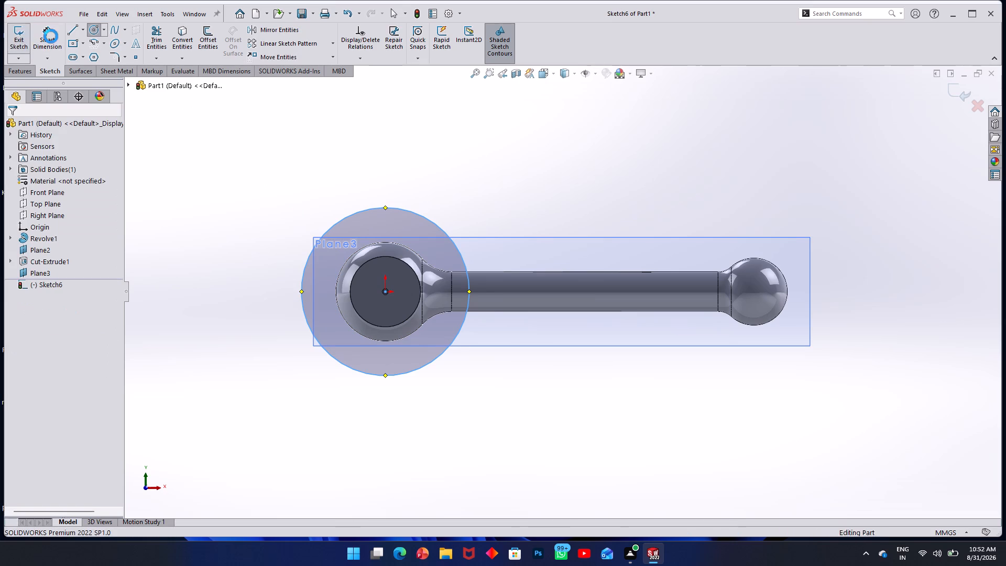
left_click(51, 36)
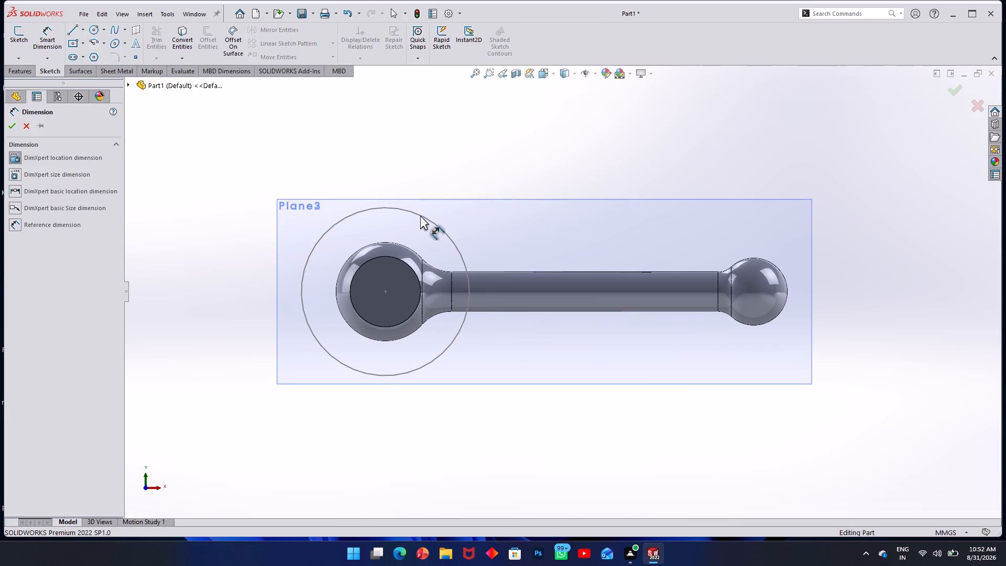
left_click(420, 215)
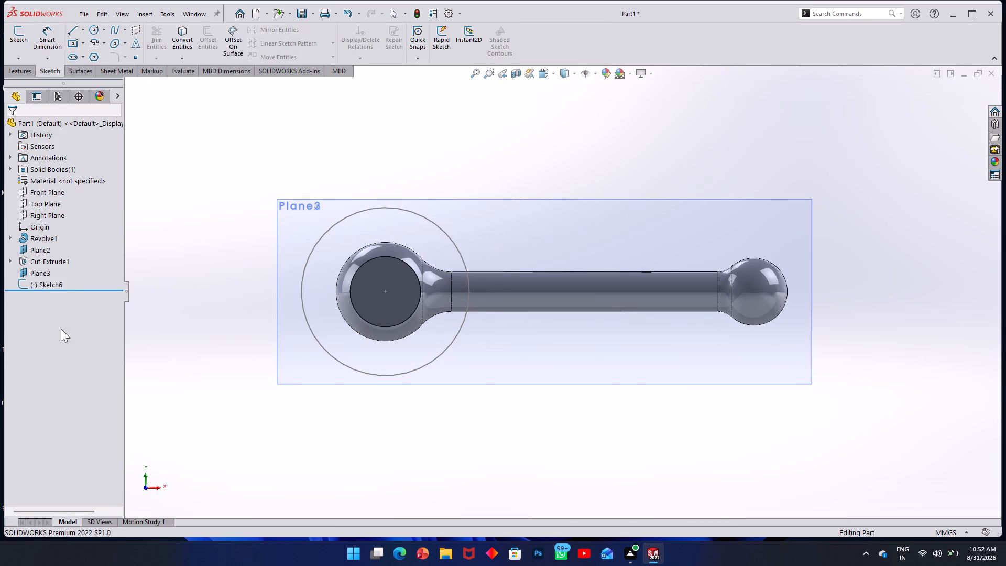
Reopen the circle's sketch, dimension the circle to a 50 mm diameter and exit the sketch.
left_click(59, 287)
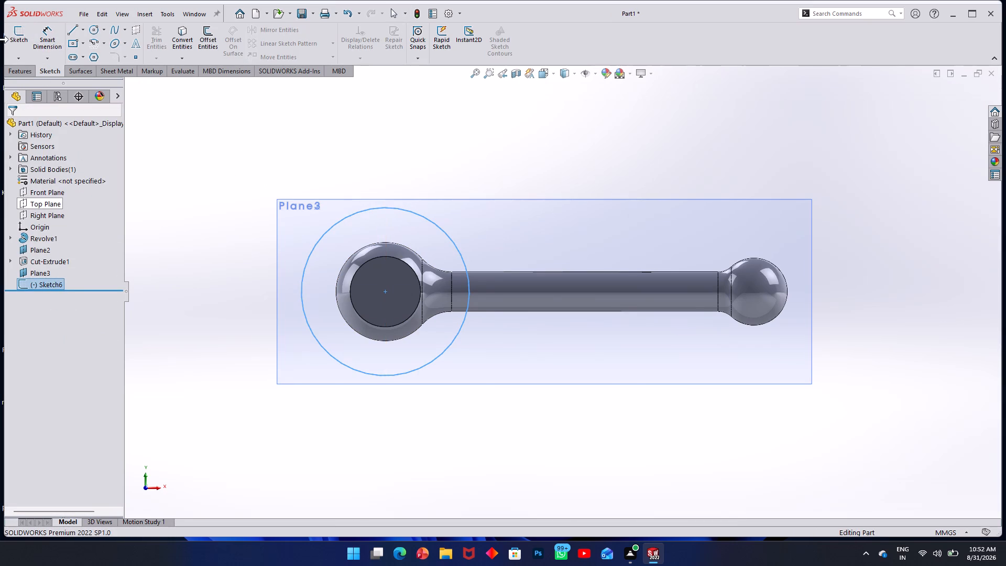
left_click(20, 31)
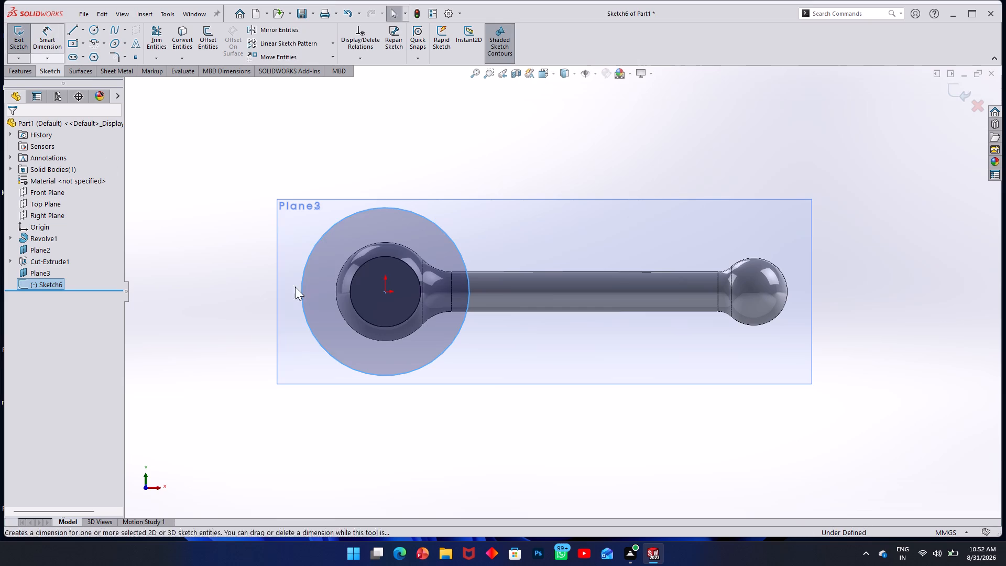
left_click(48, 37)
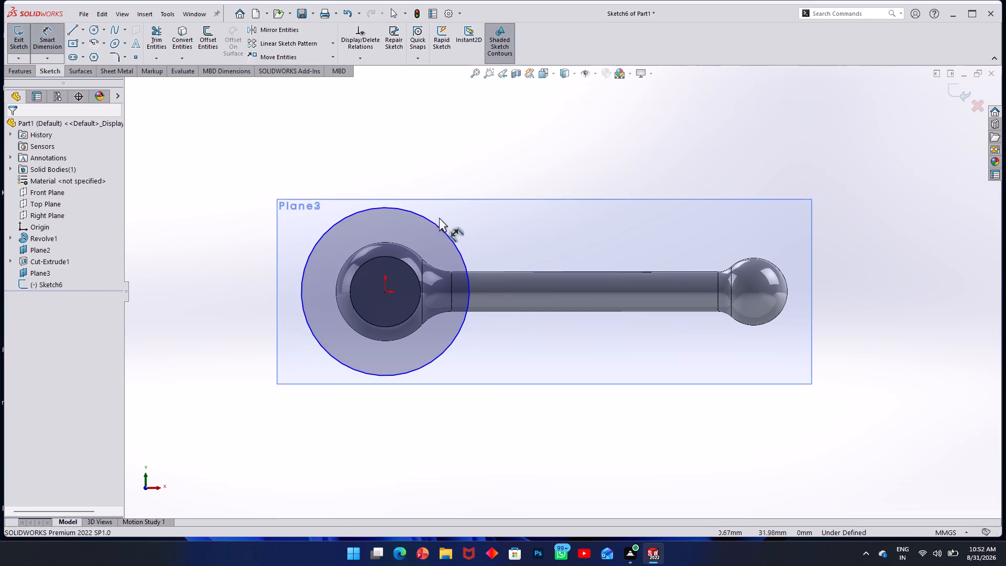
left_click(425, 217)
left_click(385, 164)
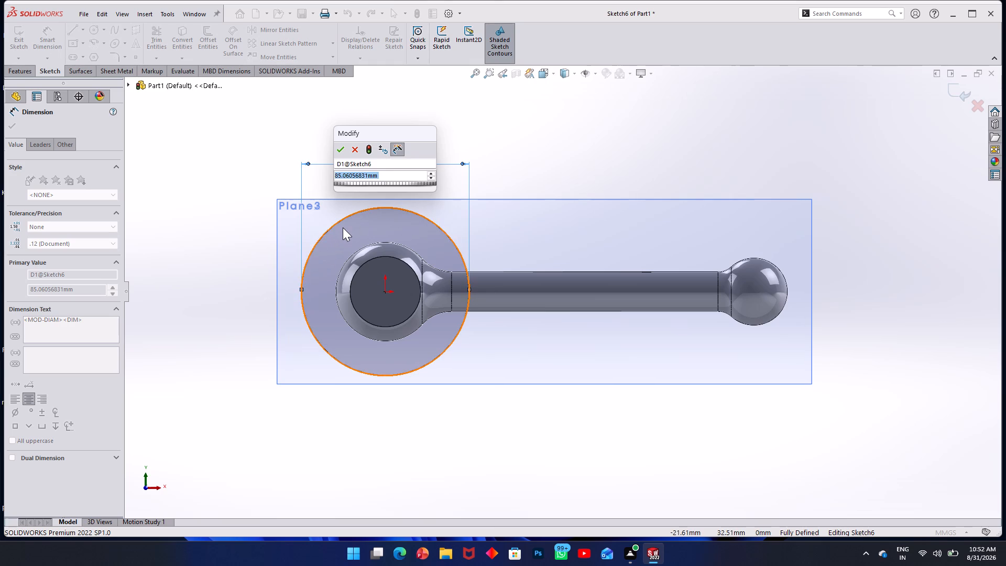
type("50")
key("Return")
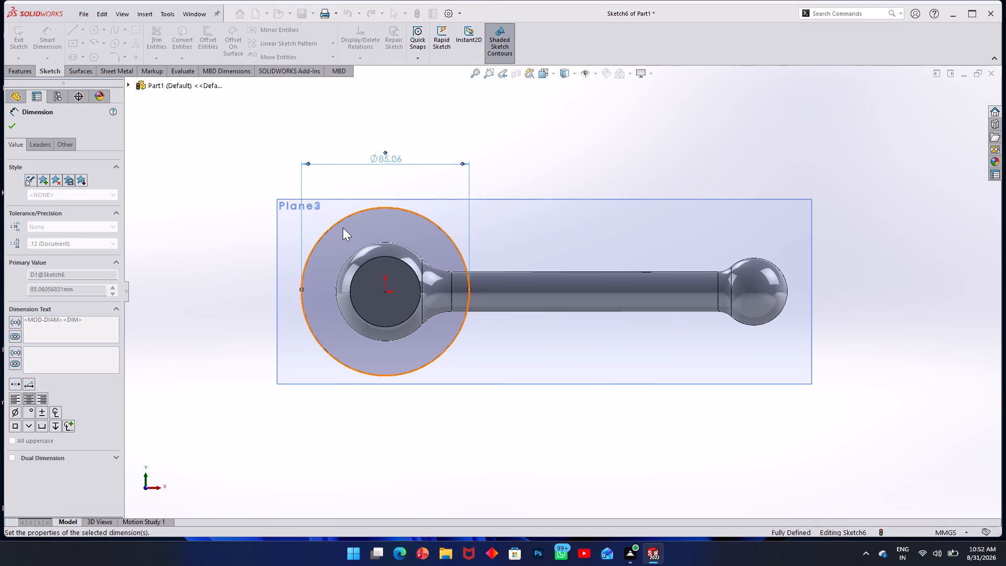
left_click(19, 34)
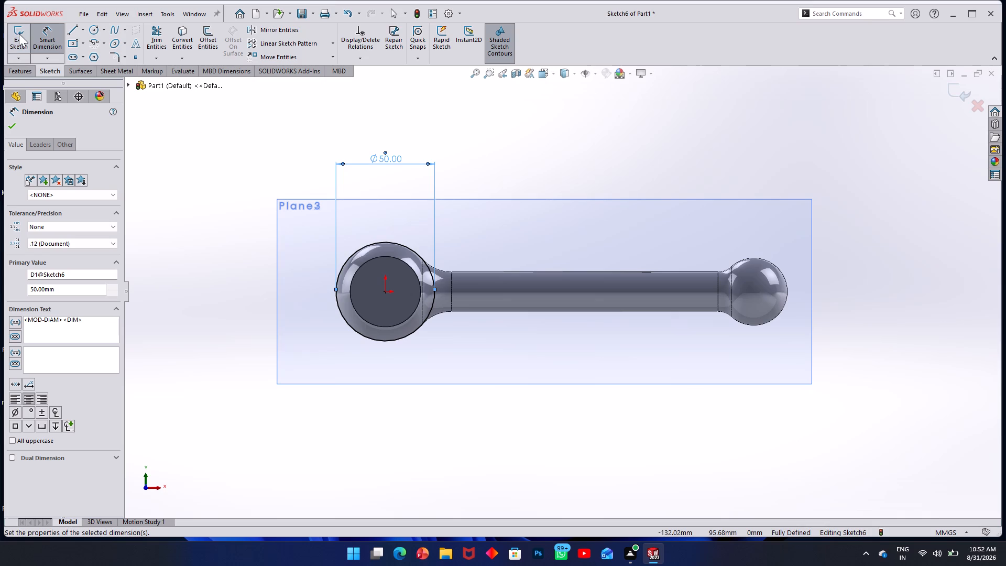
Extrude-cut the 50 mm circle sketched on Plane3 to a blind depth of 7.5 mm, with the direction reversed into the large ball.
scroll(404, 355, "up", 1)
middle_click_drag(399, 355, 414, 248)
middle_click_drag(344, 273, 438, 208)
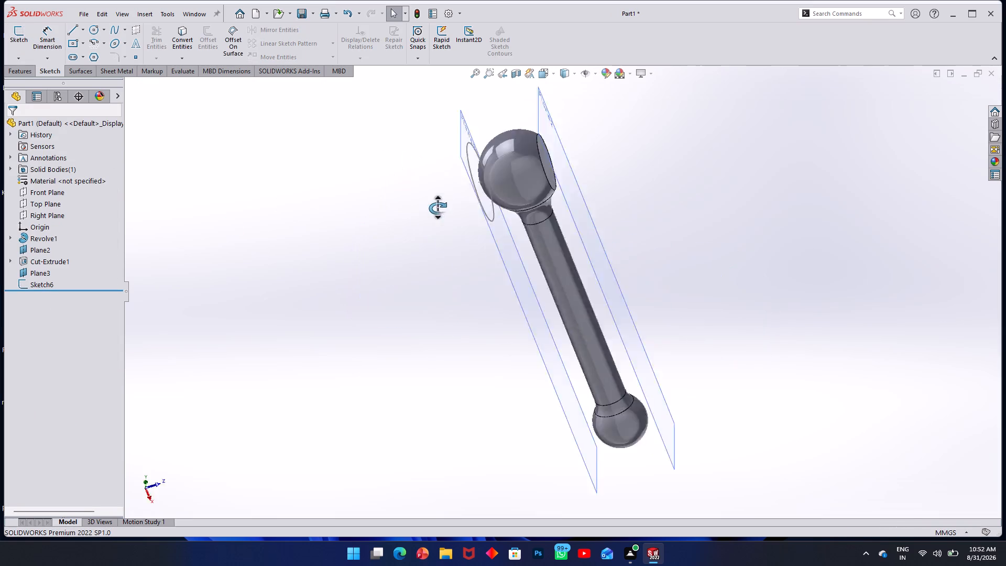
middle_click_drag(438, 208, 513, 244)
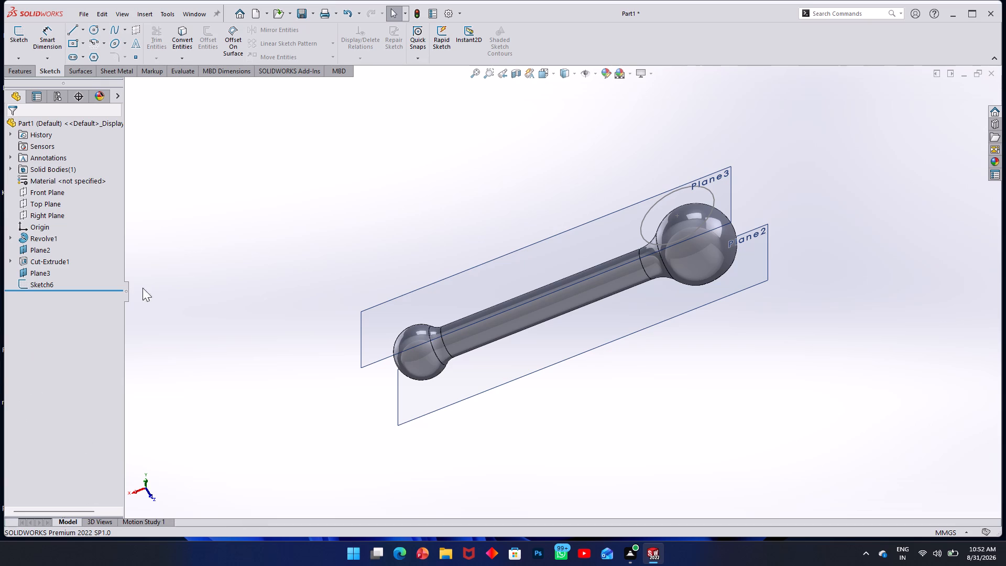
left_click(13, 71)
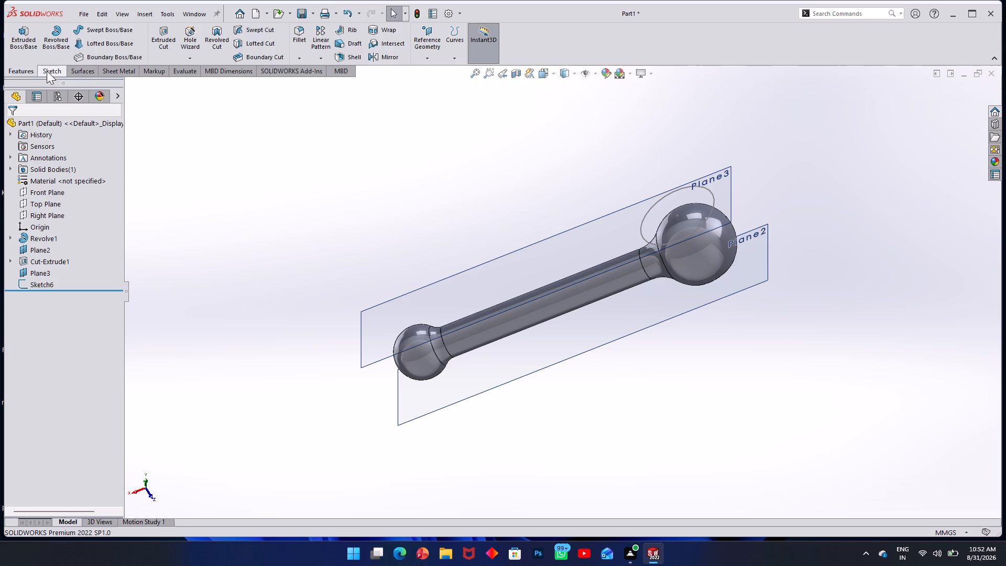
left_click(50, 69)
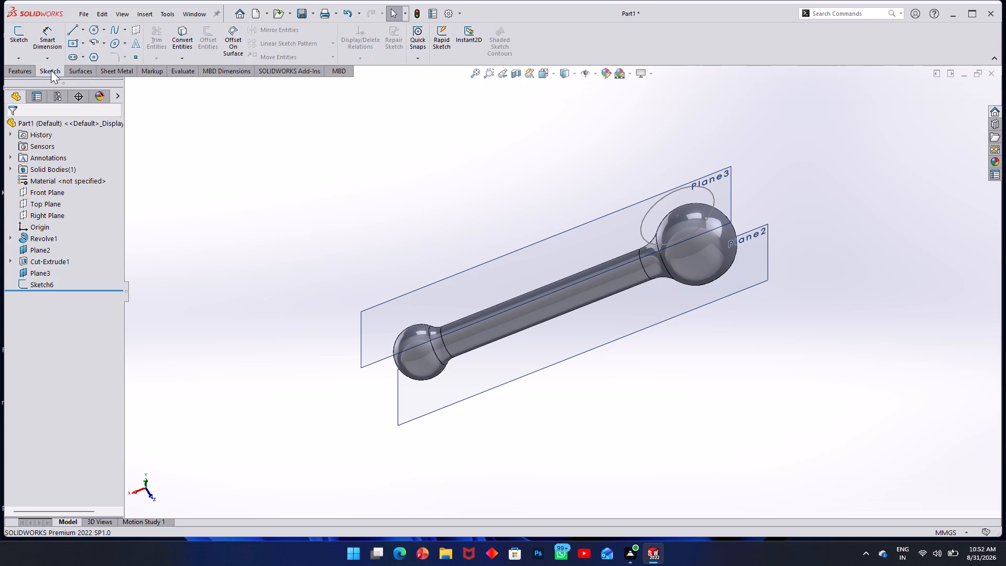
left_click(253, 147)
left_click(28, 72)
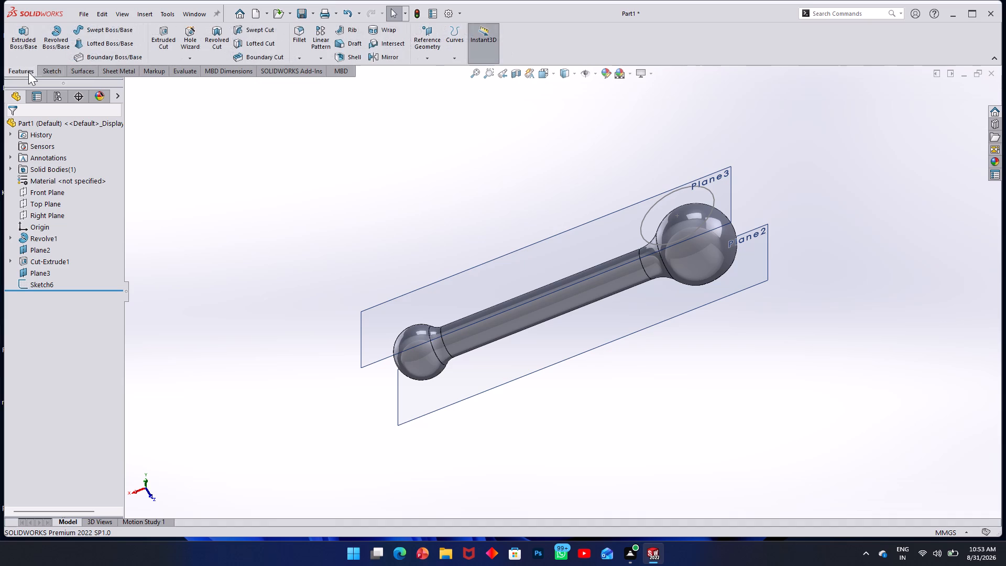
left_click(167, 32)
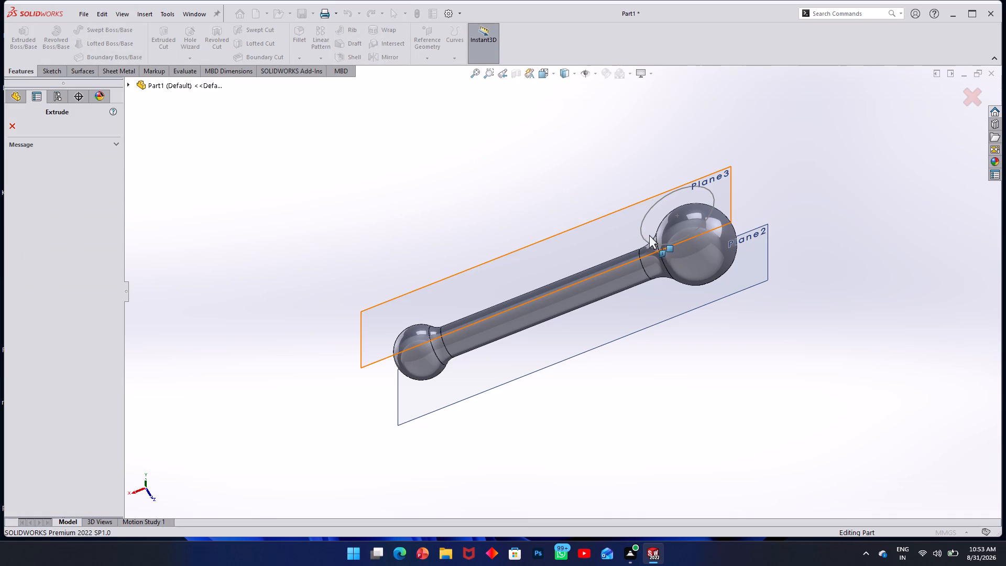
left_click(647, 240)
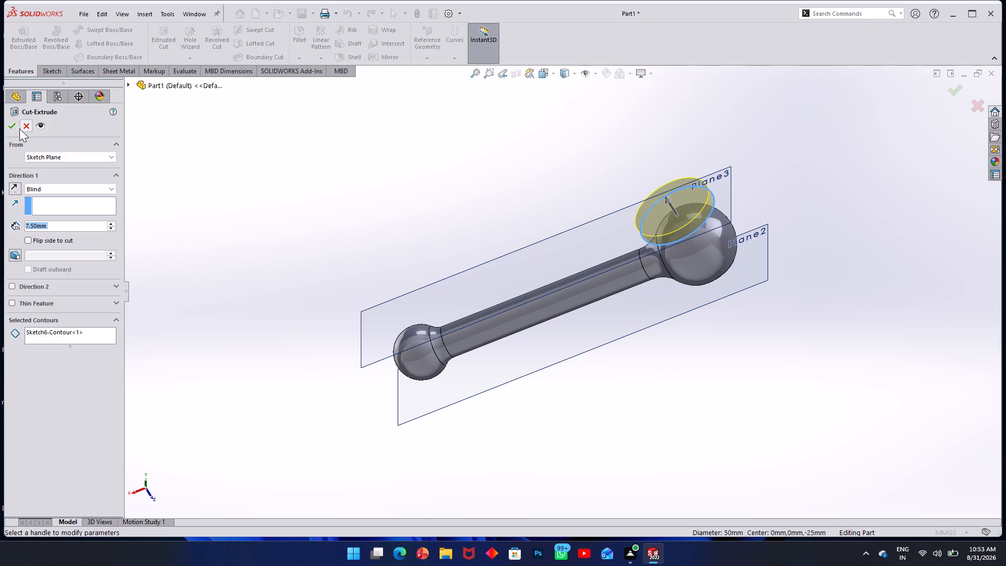
left_click(11, 187)
middle_click_drag(292, 226, 286, 144)
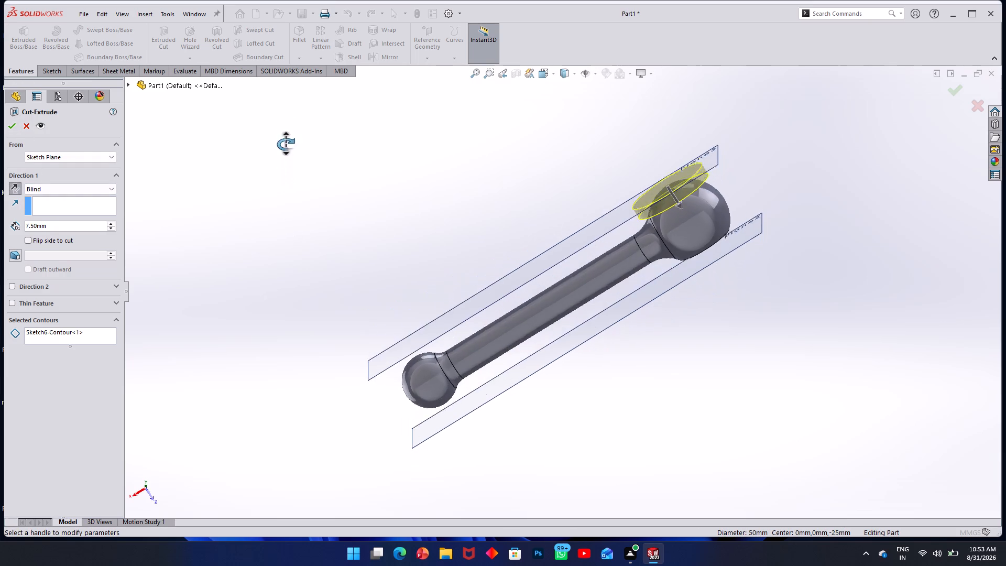
middle_click_drag(286, 144, 286, 113)
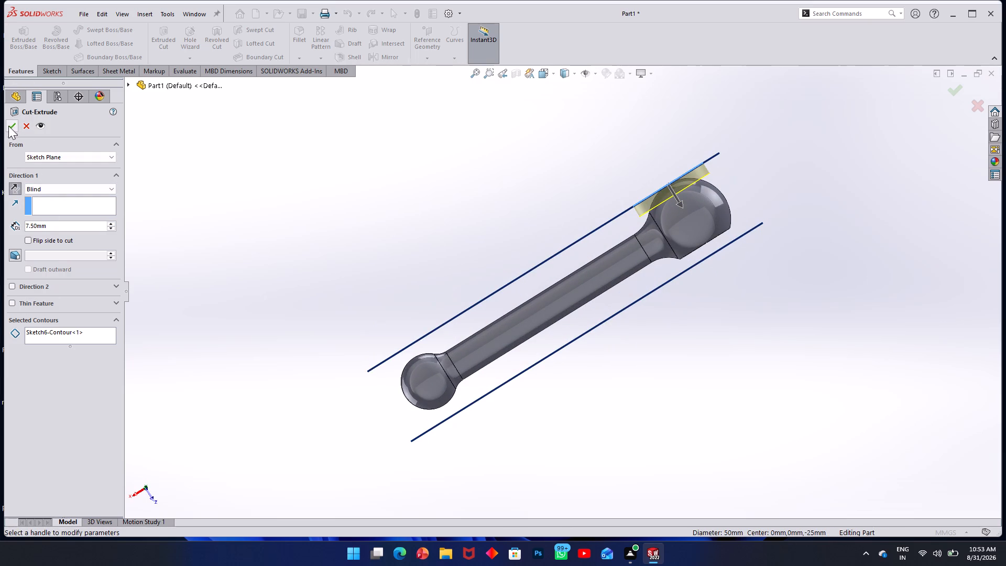
left_click(9, 126)
left_click(240, 182)
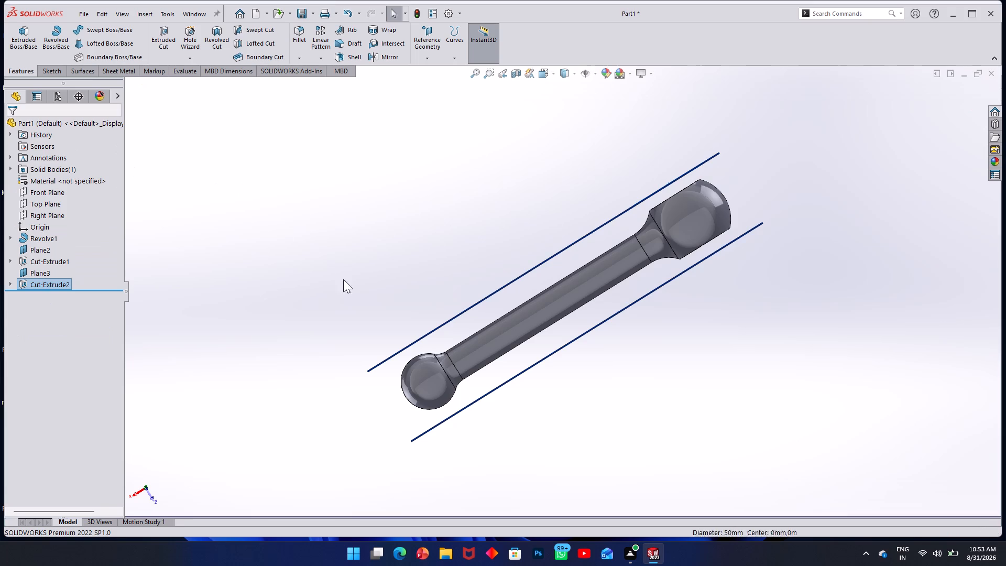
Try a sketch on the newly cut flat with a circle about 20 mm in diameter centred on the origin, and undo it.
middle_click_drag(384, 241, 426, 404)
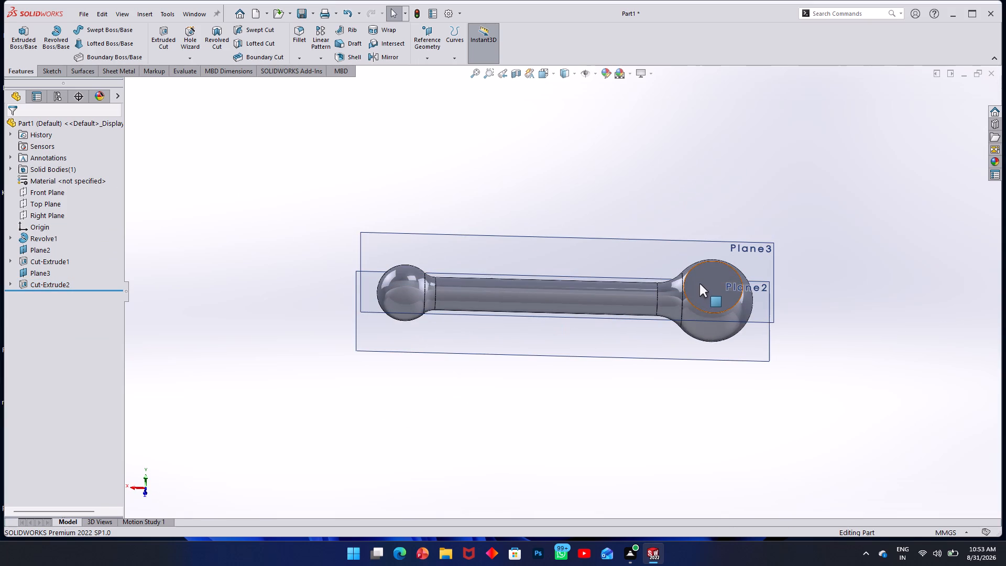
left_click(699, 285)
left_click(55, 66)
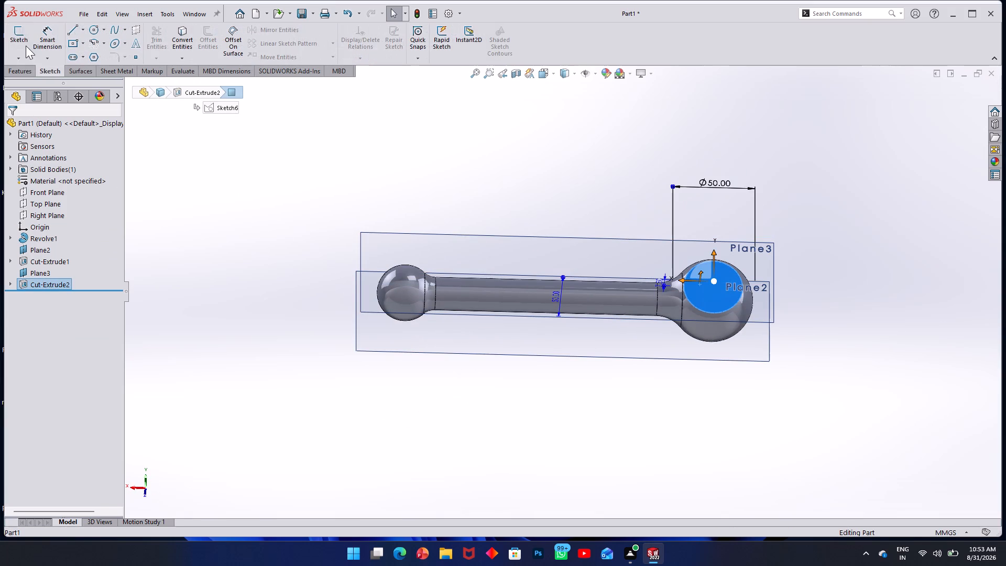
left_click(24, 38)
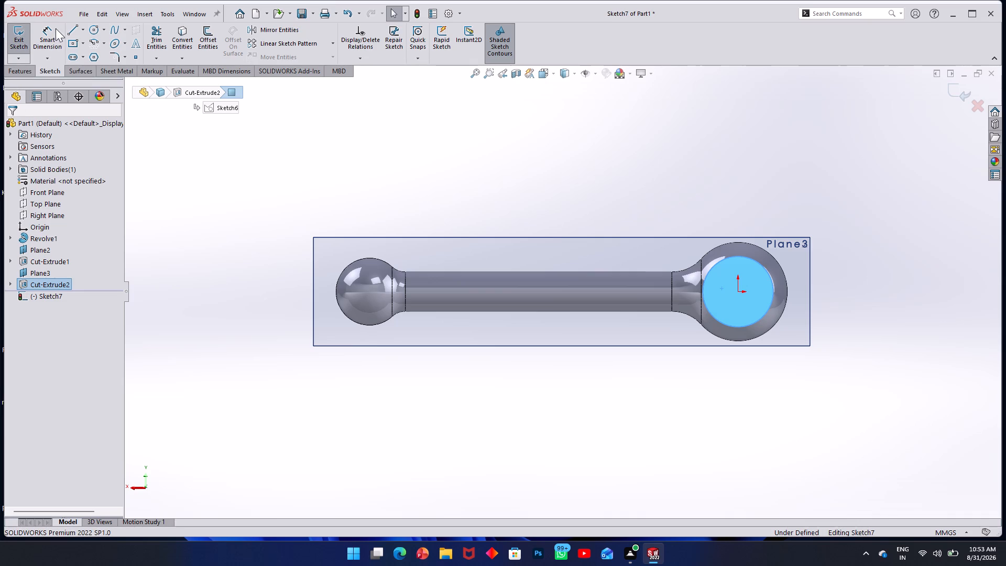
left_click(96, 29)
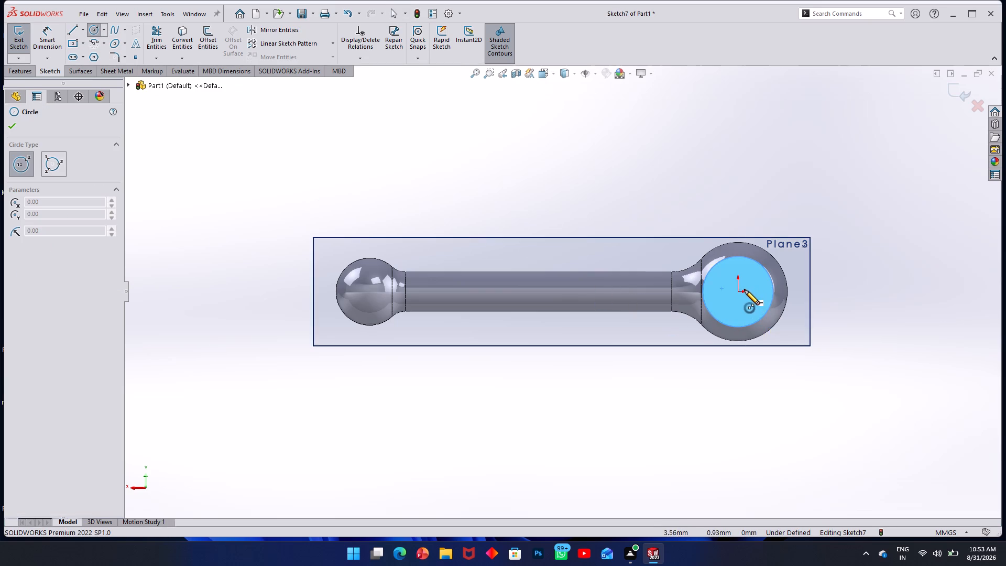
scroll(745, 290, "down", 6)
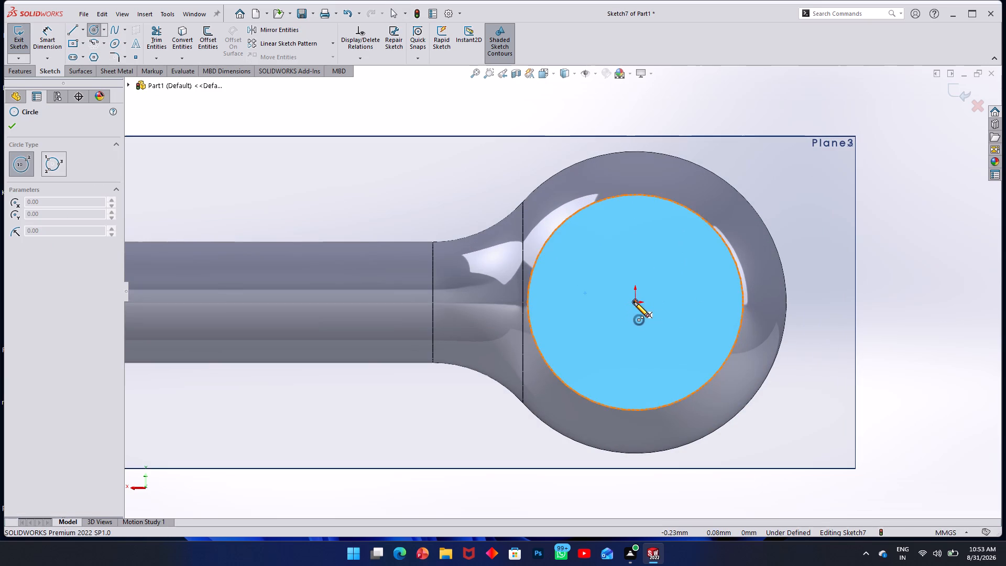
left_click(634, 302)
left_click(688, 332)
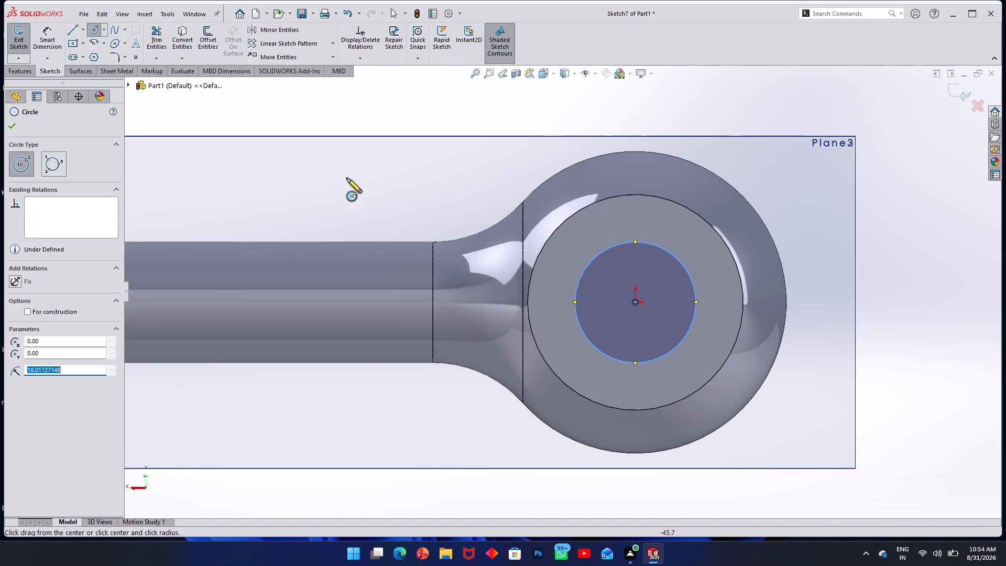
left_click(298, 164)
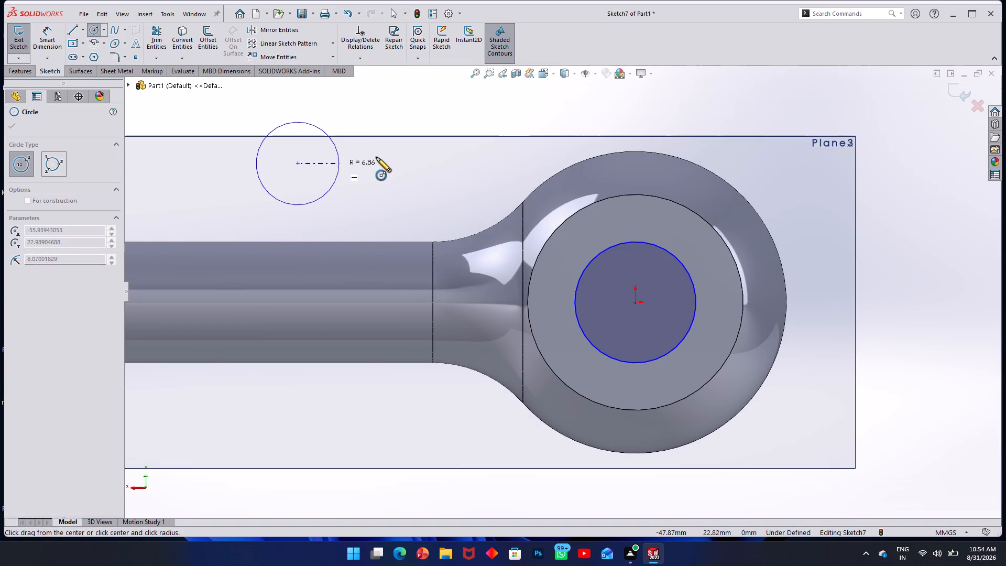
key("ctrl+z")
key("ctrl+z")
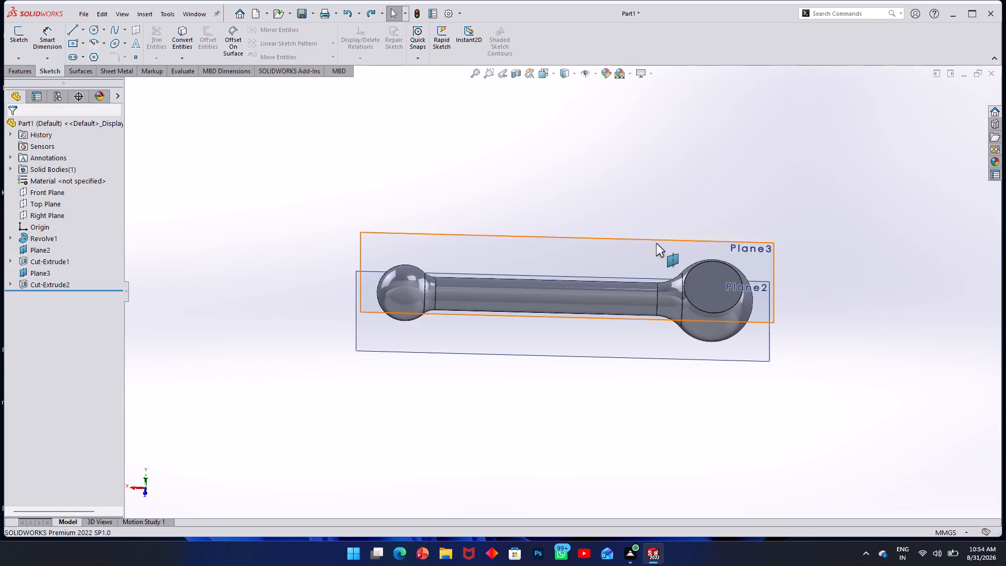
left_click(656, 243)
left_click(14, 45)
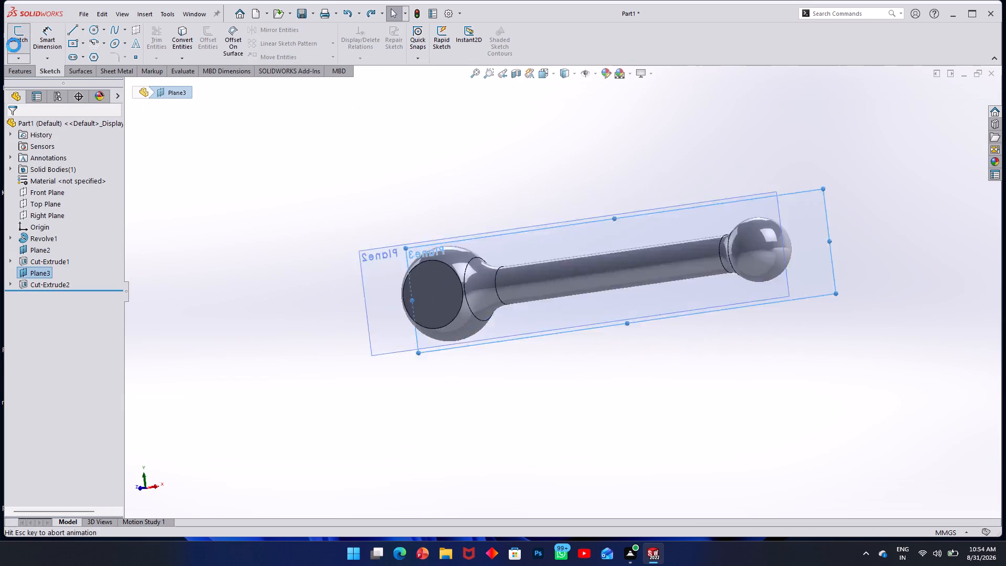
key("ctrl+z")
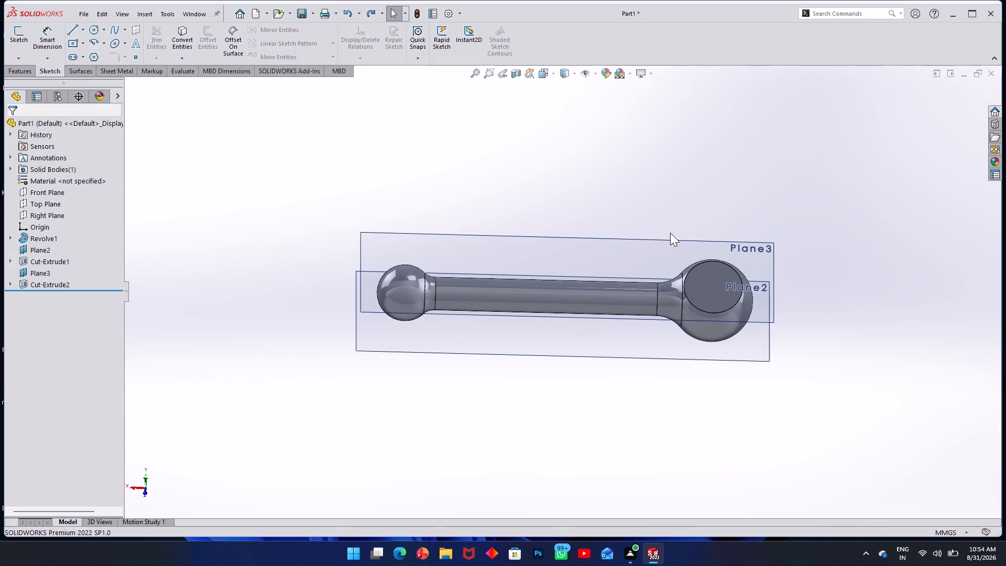
Start a sketch on the large ball's flat nearest Plane3 and draw a circle about 20 mm in diameter centred on the origin.
left_click(716, 294)
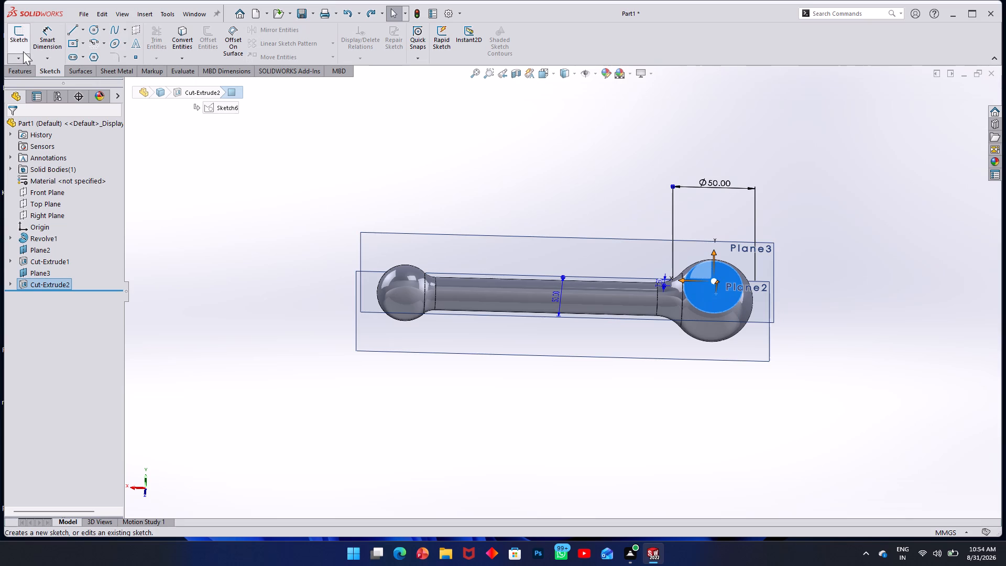
scroll(237, 472, "up", 1)
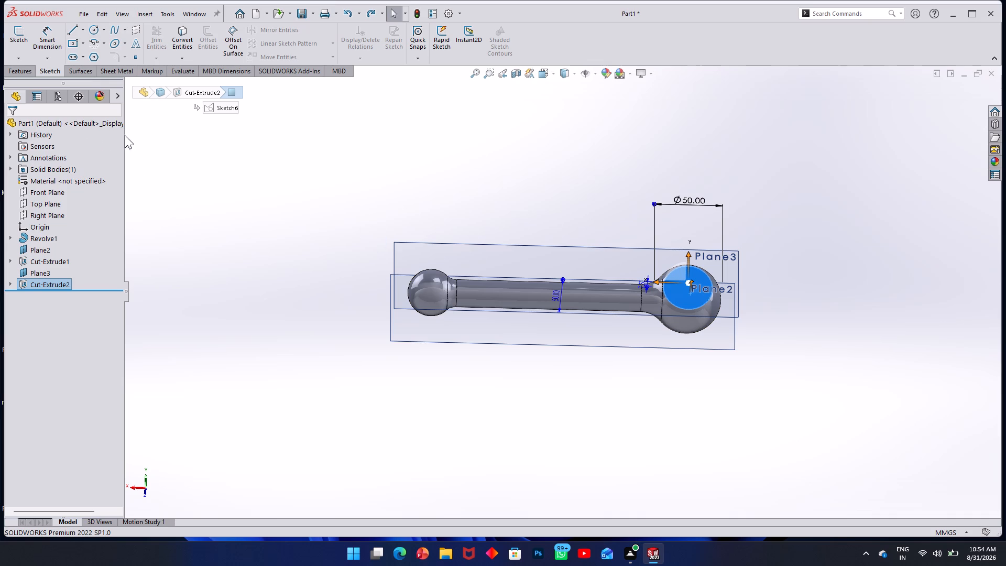
left_click(17, 23)
left_click(18, 29)
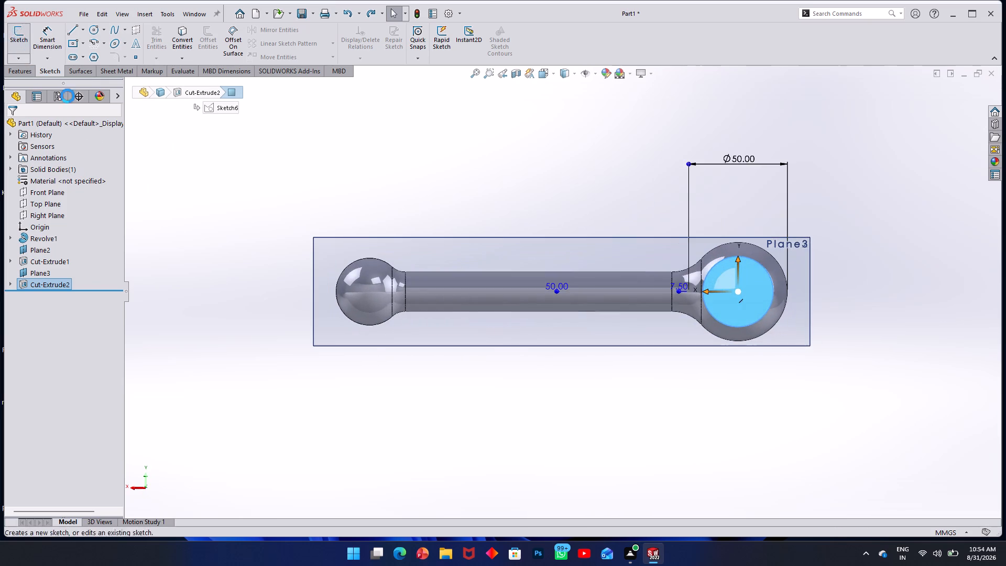
left_click(404, 162)
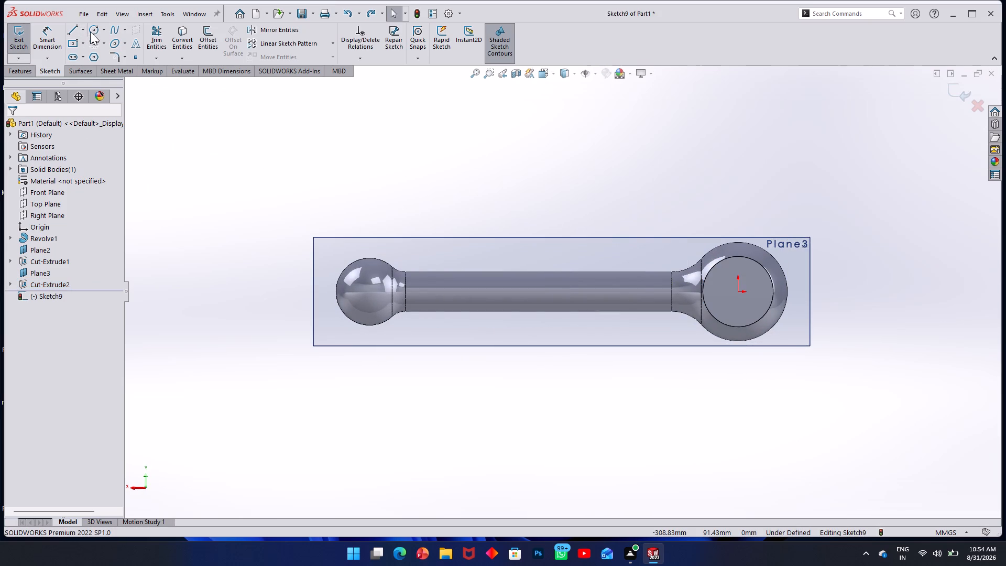
left_click(92, 31)
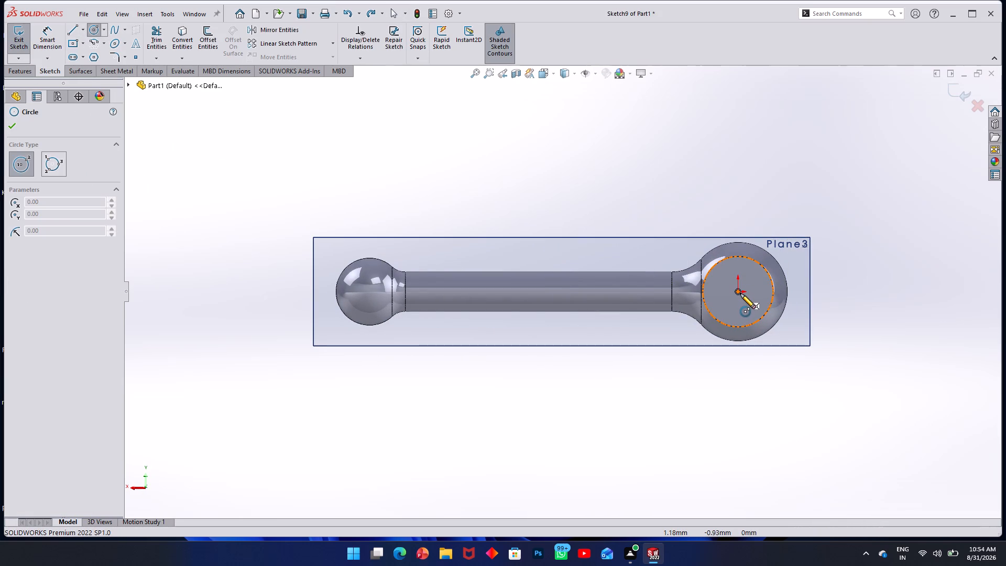
left_click(740, 293)
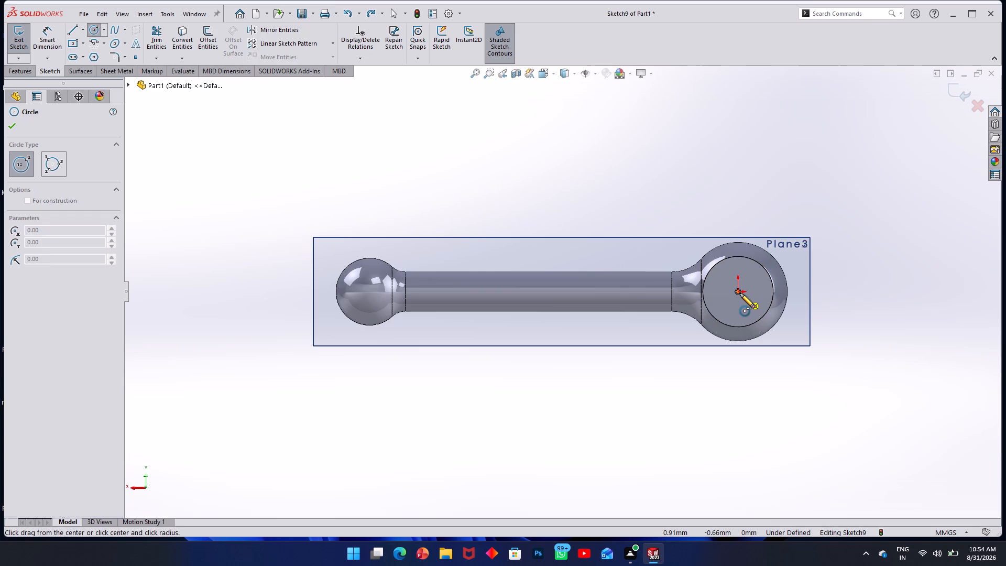
left_click(755, 301)
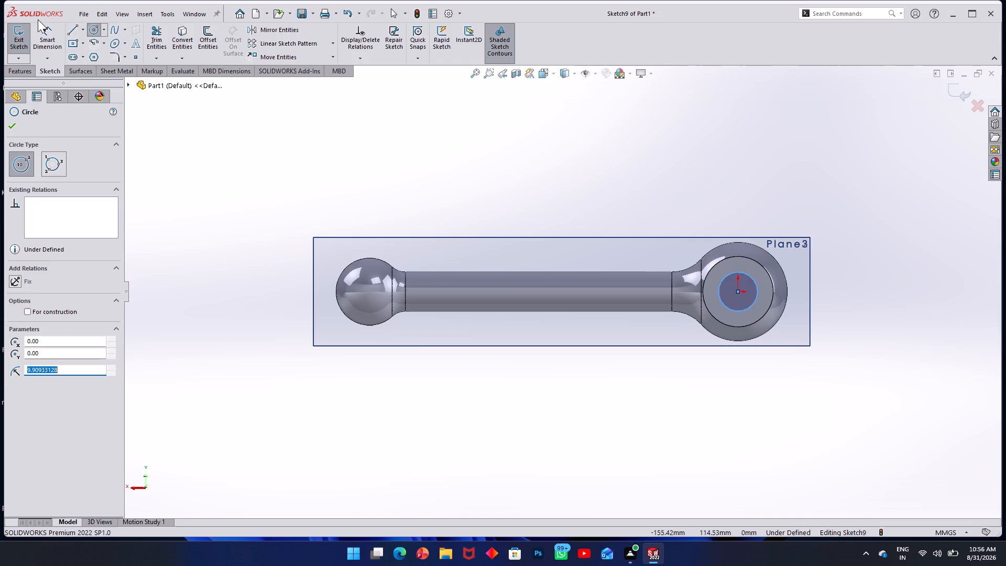
Dimension the circle on the large ball's flat to a 20 mm diameter.
left_click(41, 36)
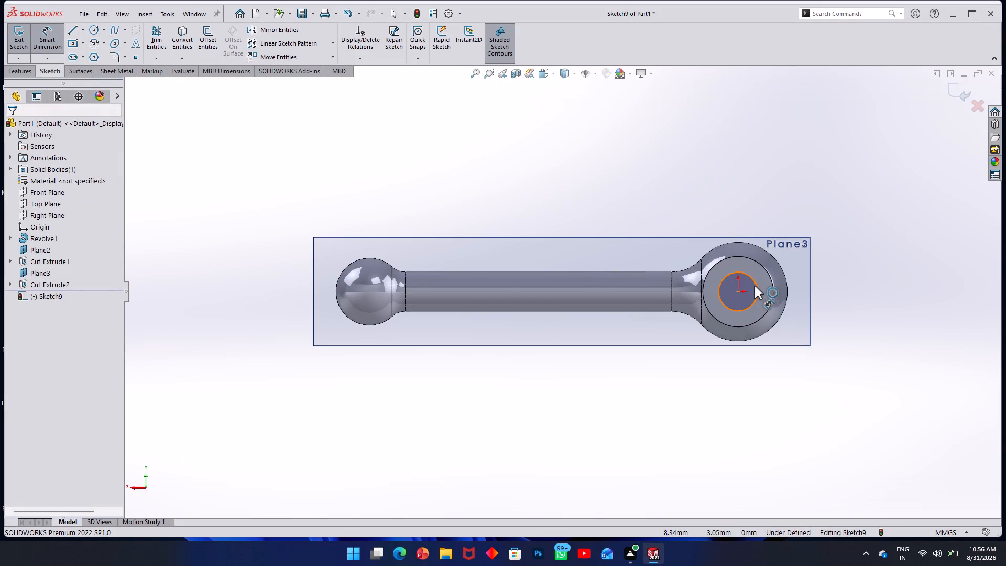
left_click(754, 286)
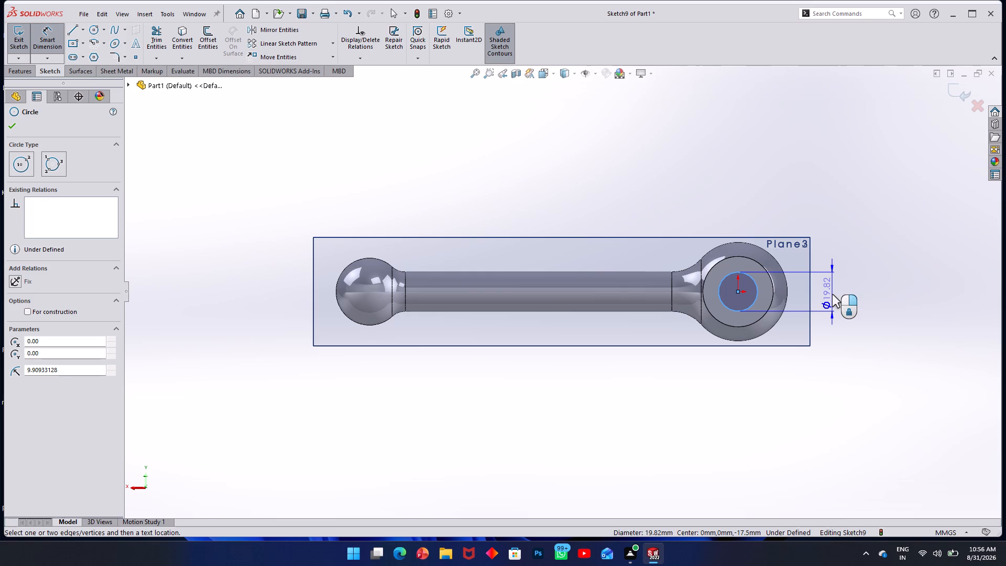
left_click(830, 293)
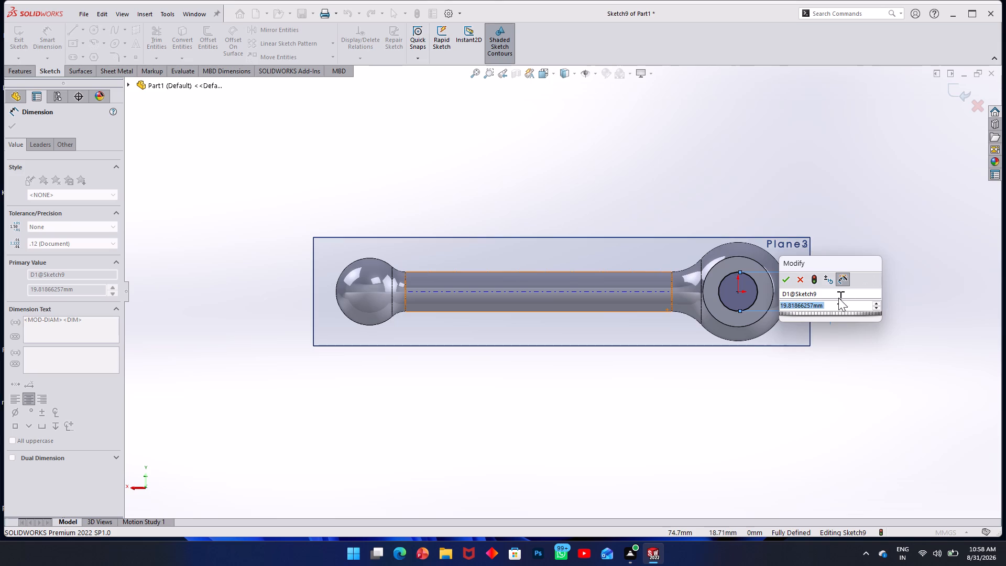
type("20")
key("Return")
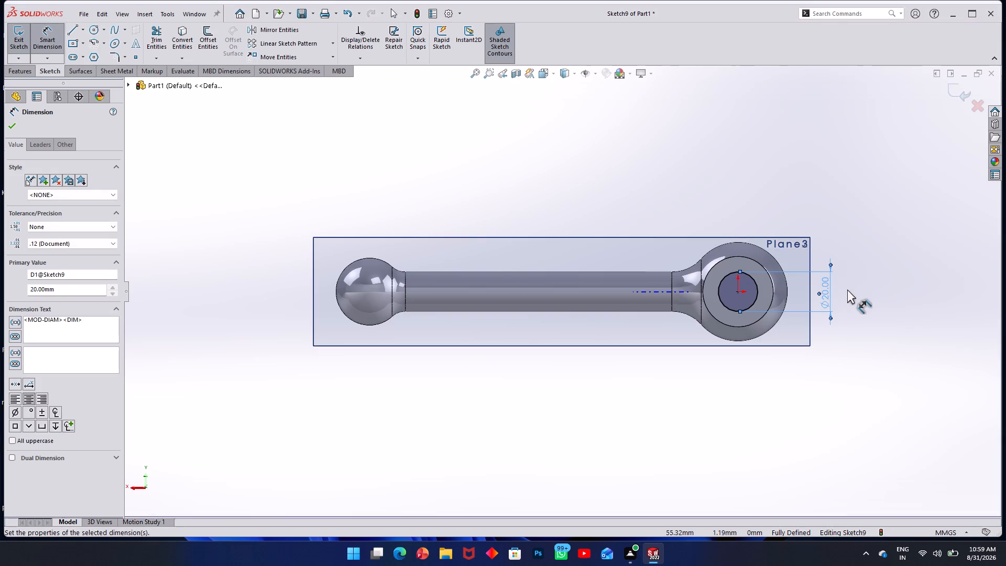
left_click(850, 288)
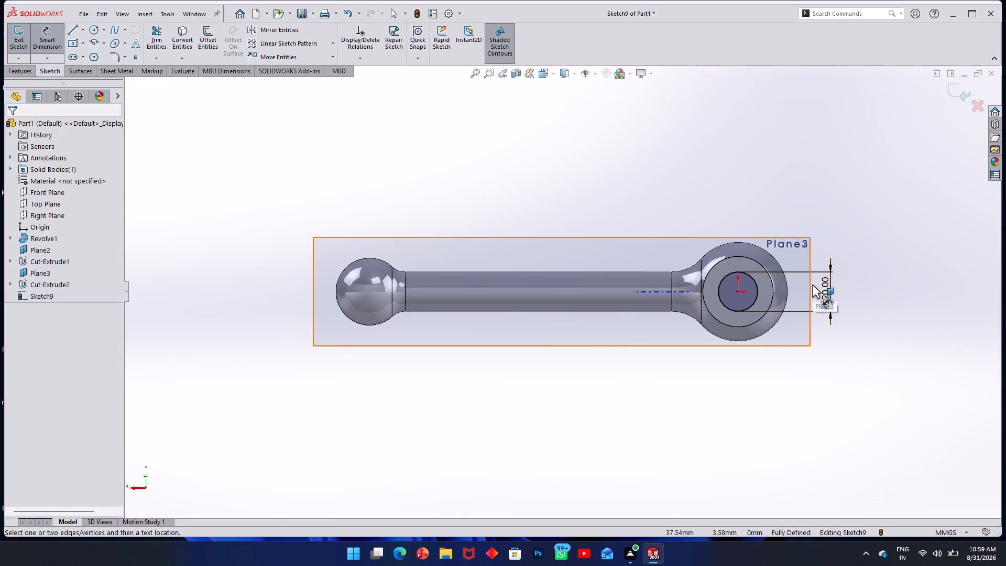
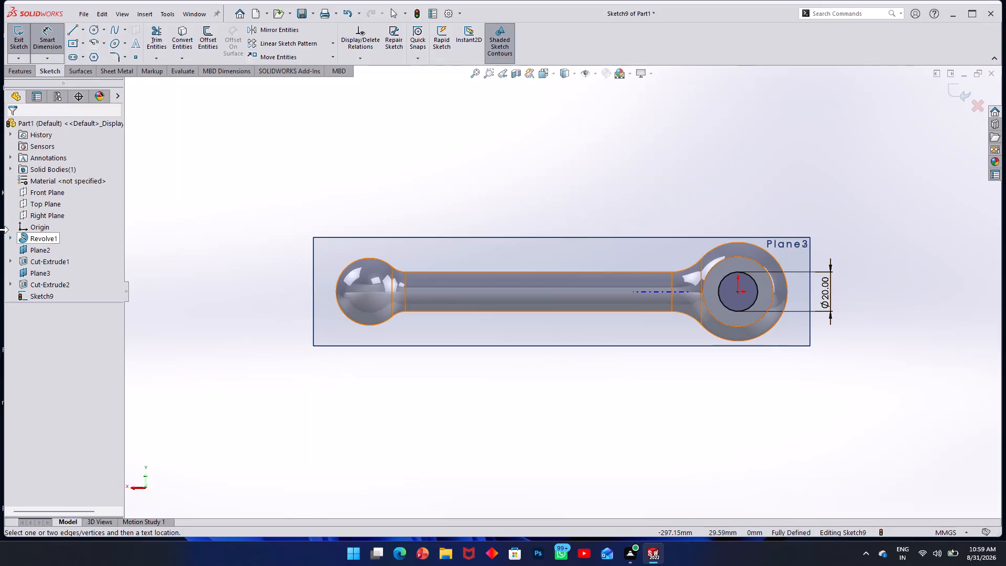
Draw a center rectangle about 6.4 mm wide and 9.3 mm high, centred on the 20 mm circle's quadrant point facing the rod.
left_click(76, 41)
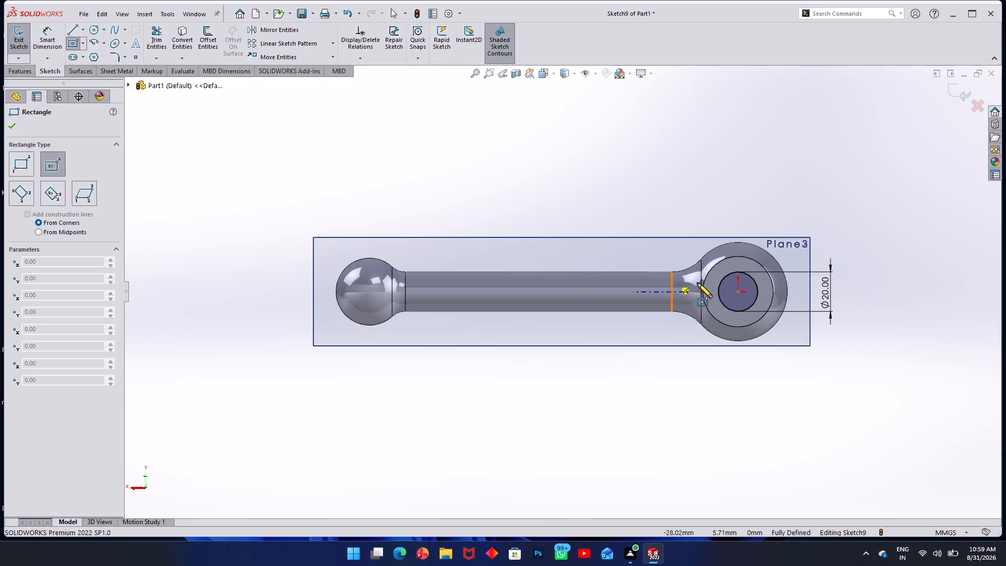
left_click(718, 290)
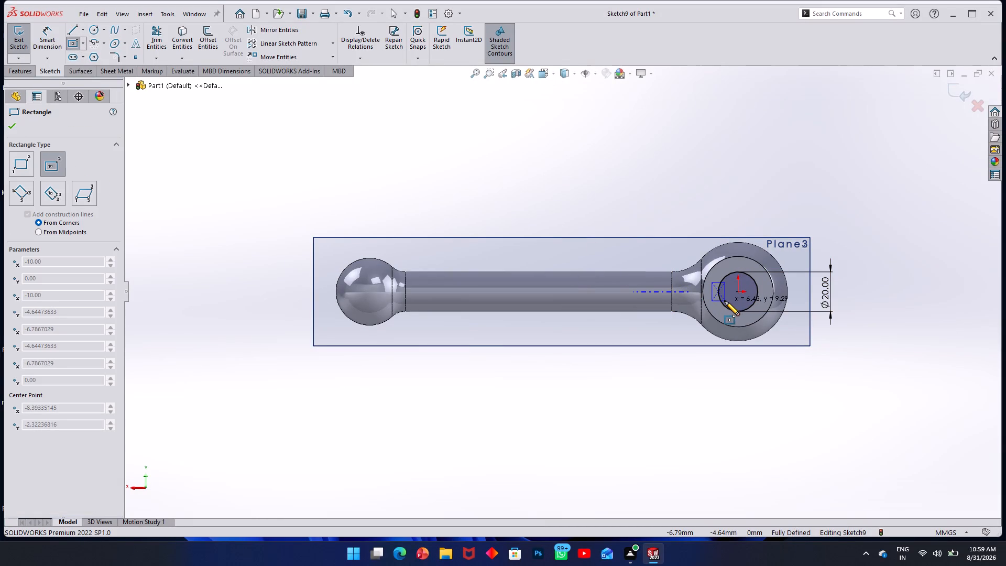
left_click(725, 301)
Dimension the rectangle's vertical edge farthest from the origin to a height of 4 mm.
left_click(39, 43)
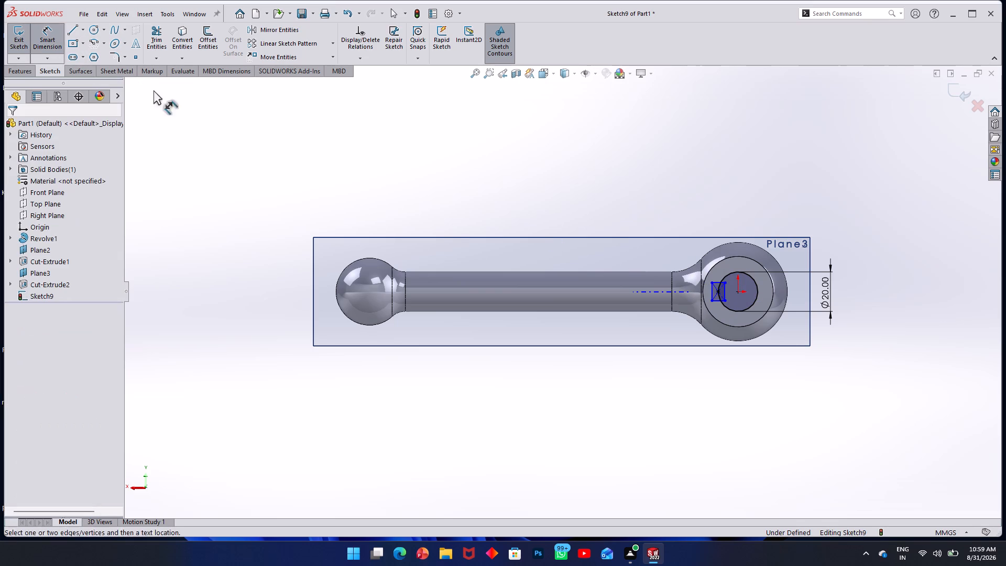
left_click(709, 290)
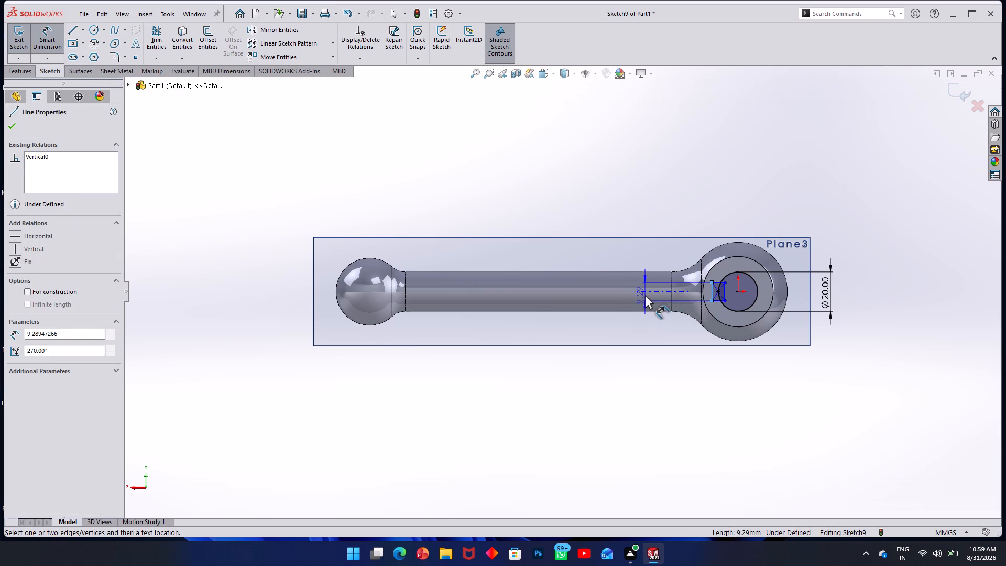
left_click(638, 293)
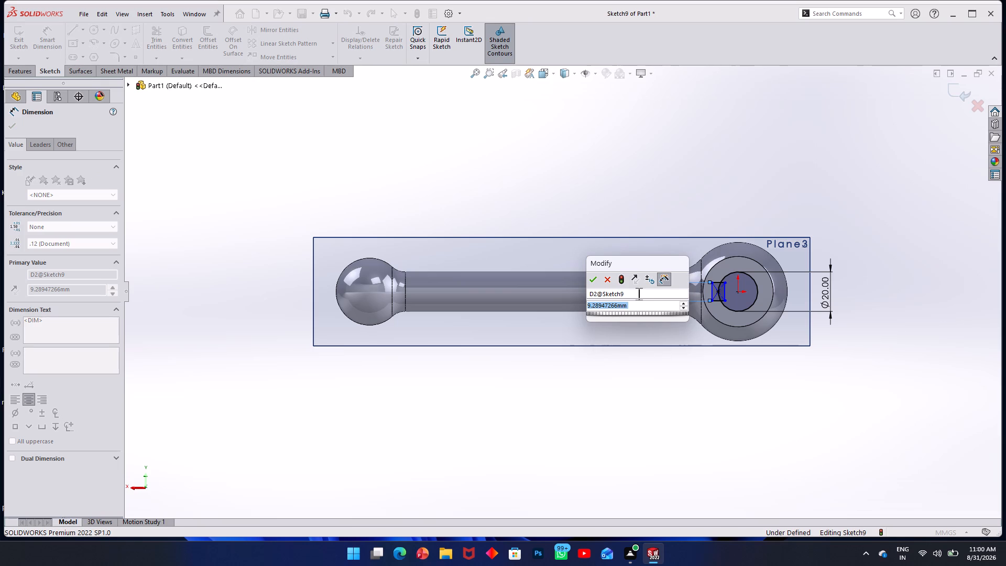
key("4")
key("Return")
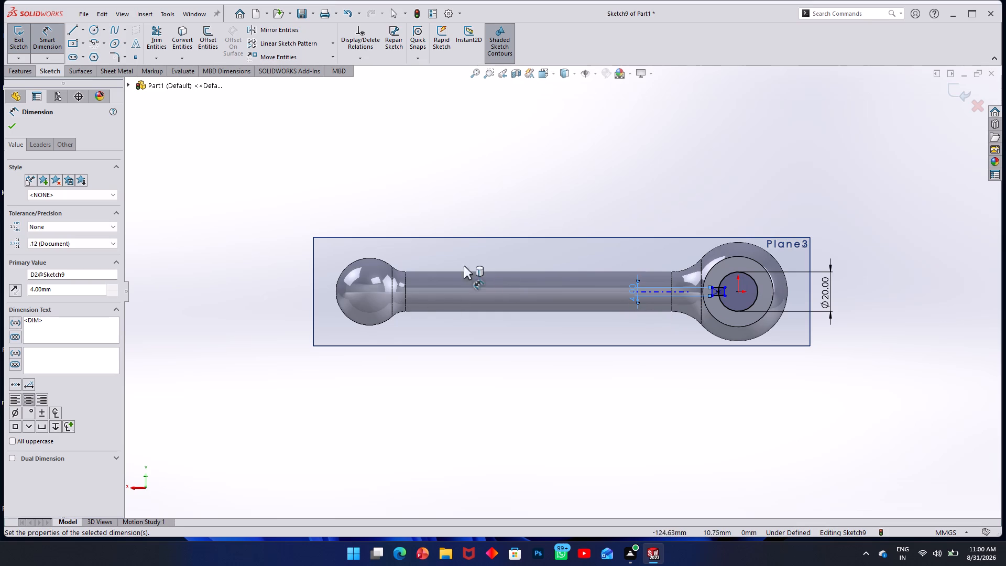
Dimension the distance from the rectangle's outer vertical edge to the origin as 13 mm.
left_click(41, 42)
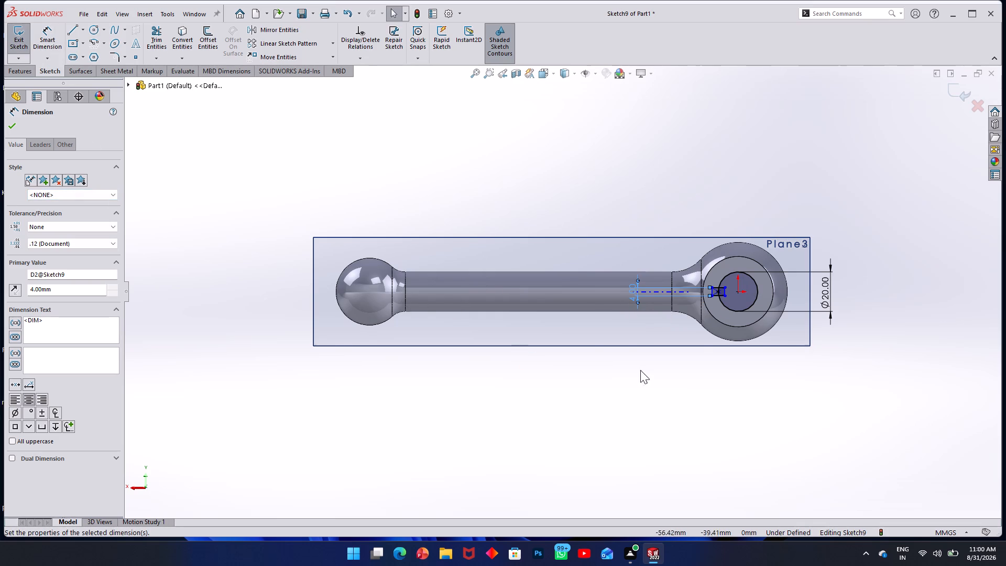
left_click(712, 291)
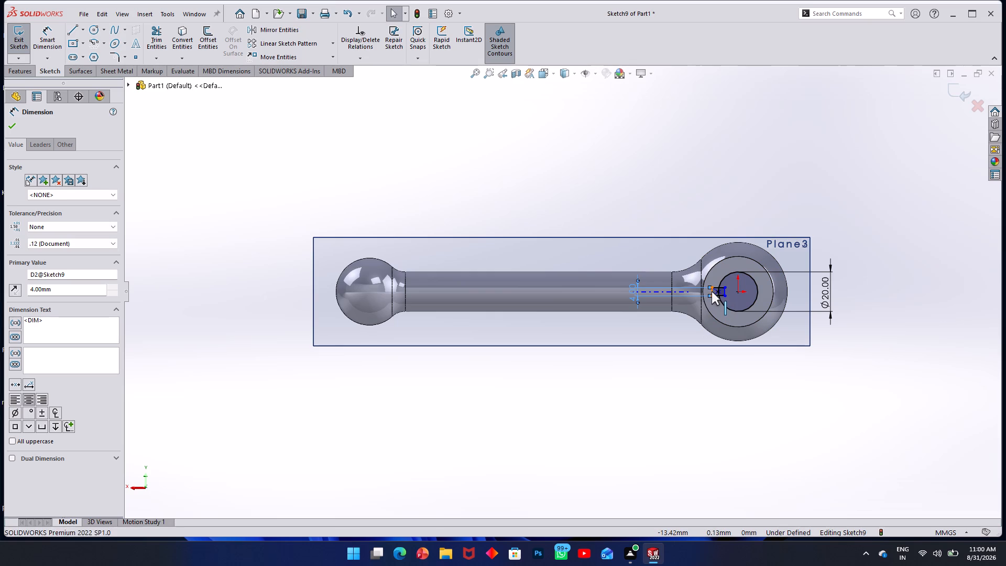
left_click(737, 291)
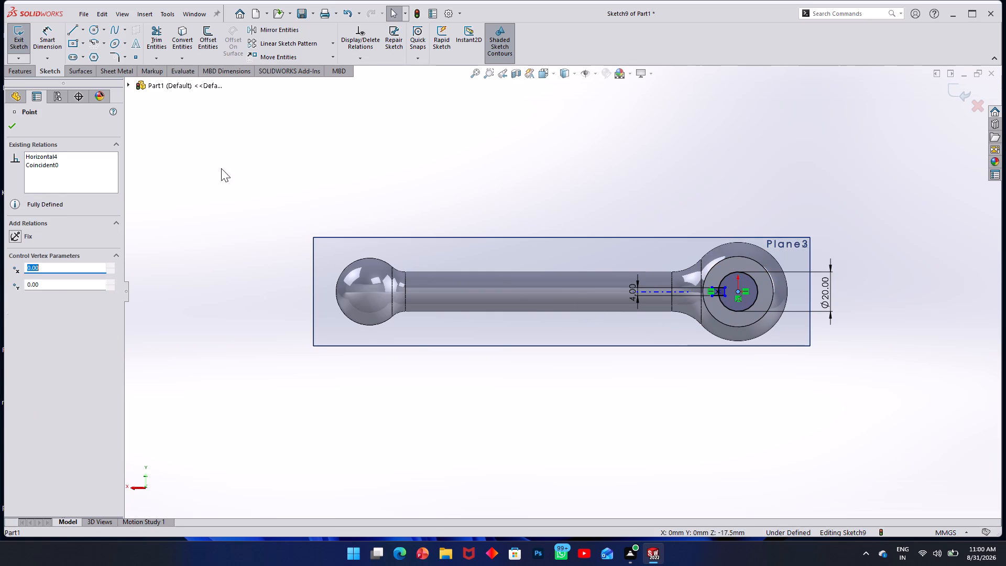
left_click(40, 38)
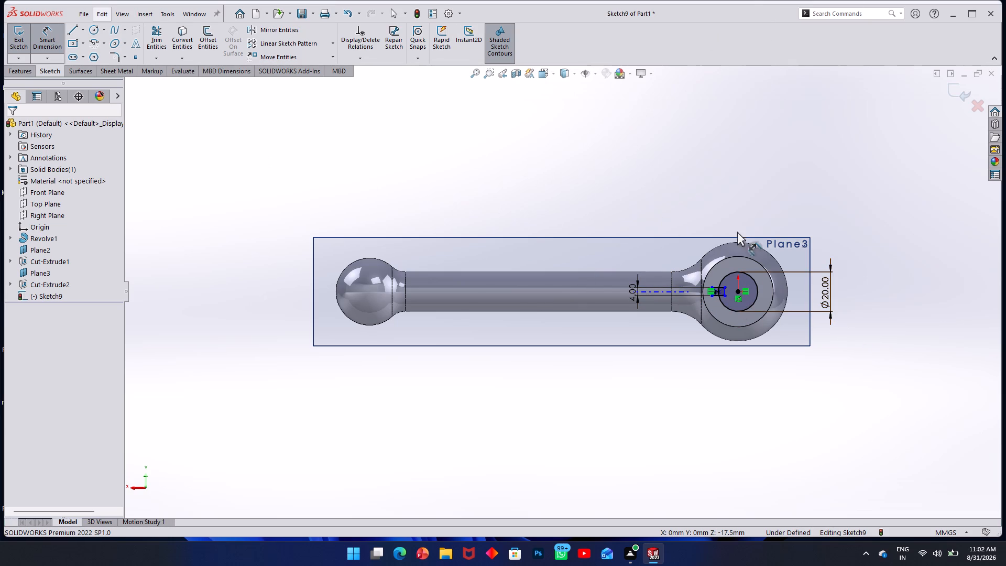
scroll(712, 292, "down", 4)
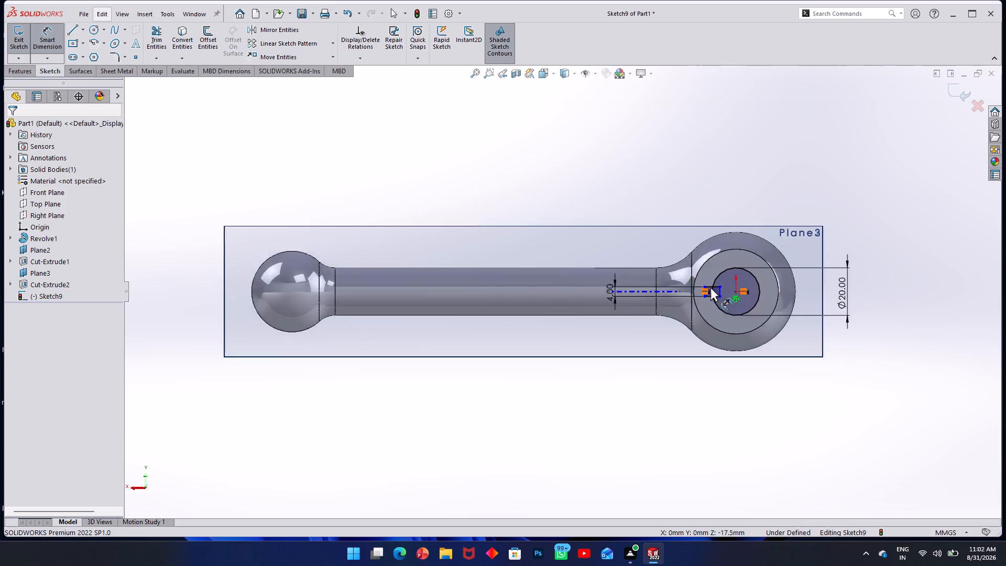
left_click(681, 292)
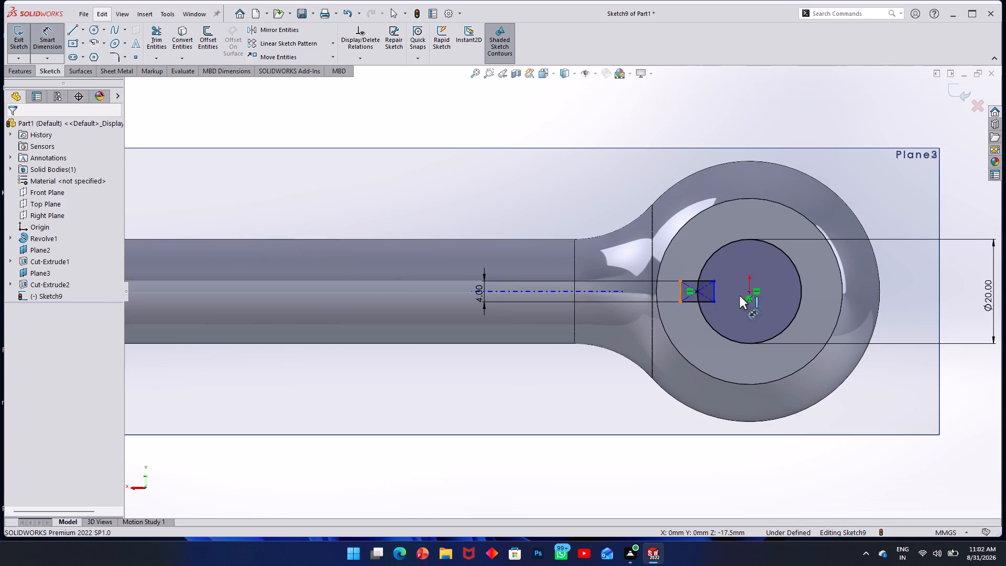
left_click(750, 291)
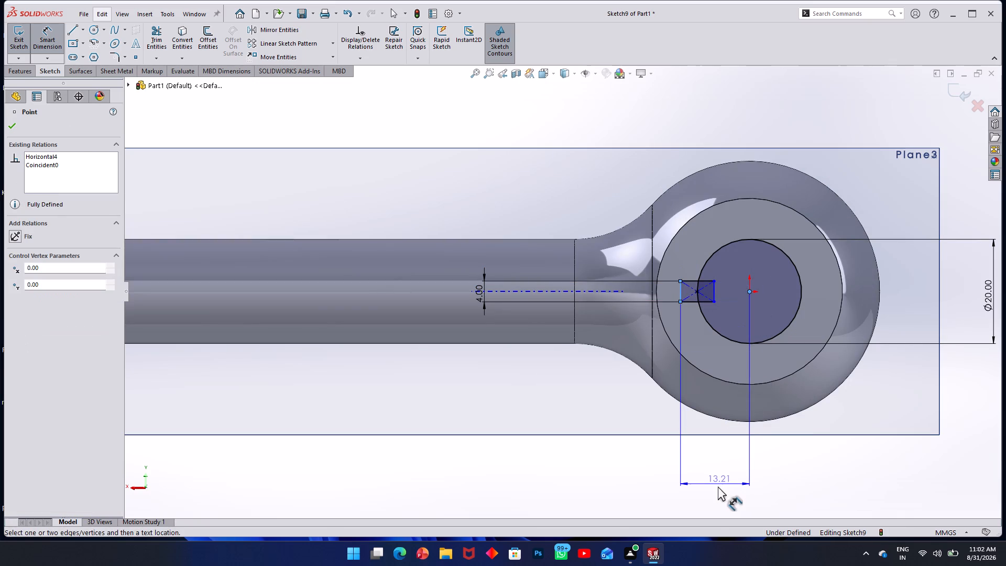
left_click(718, 486)
type("13")
key("Return")
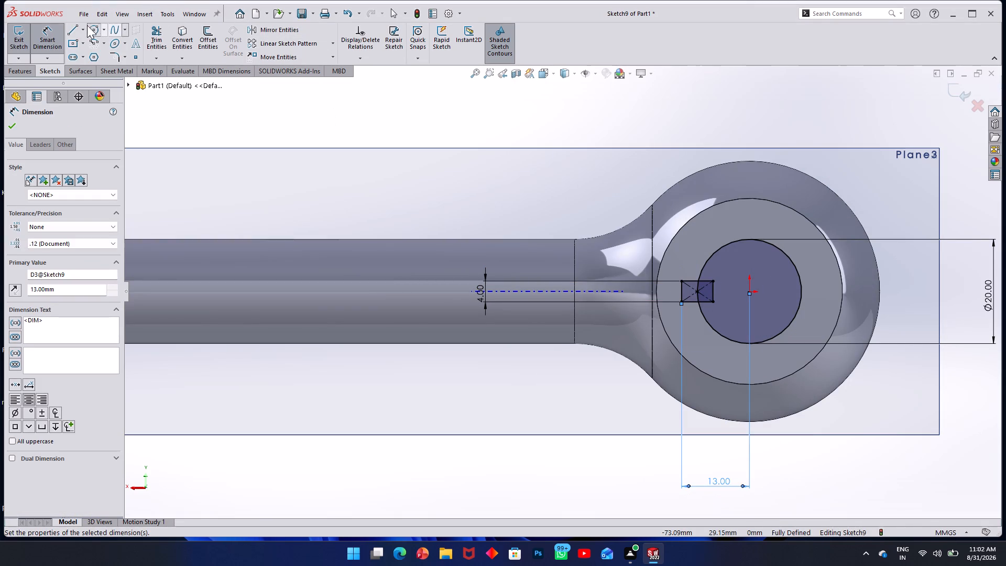
Trim the rectangle edges inside the circle, the arc inside the rectangle and the construction diagonals to leave one keyed-hole outline.
left_click(161, 34)
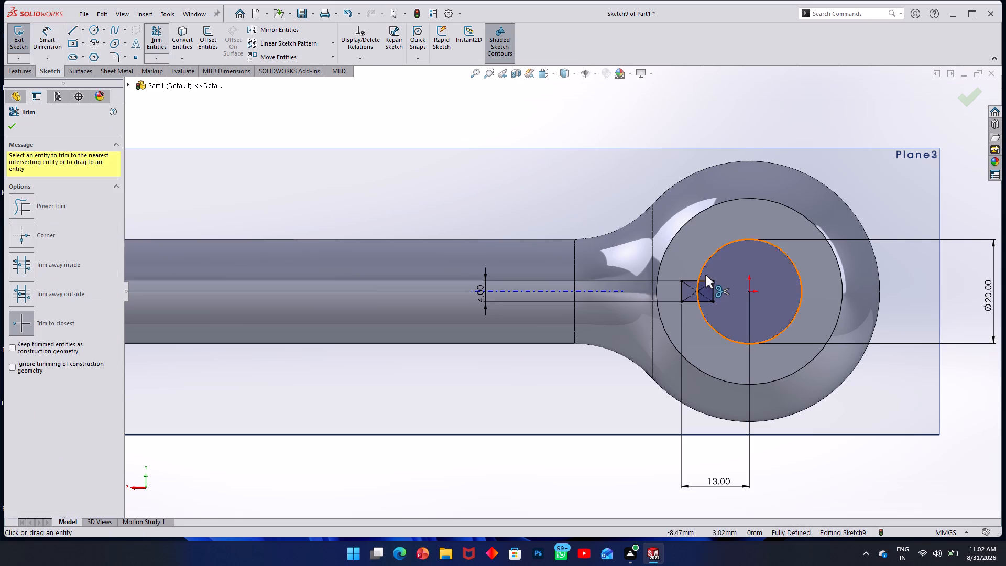
left_click(714, 293)
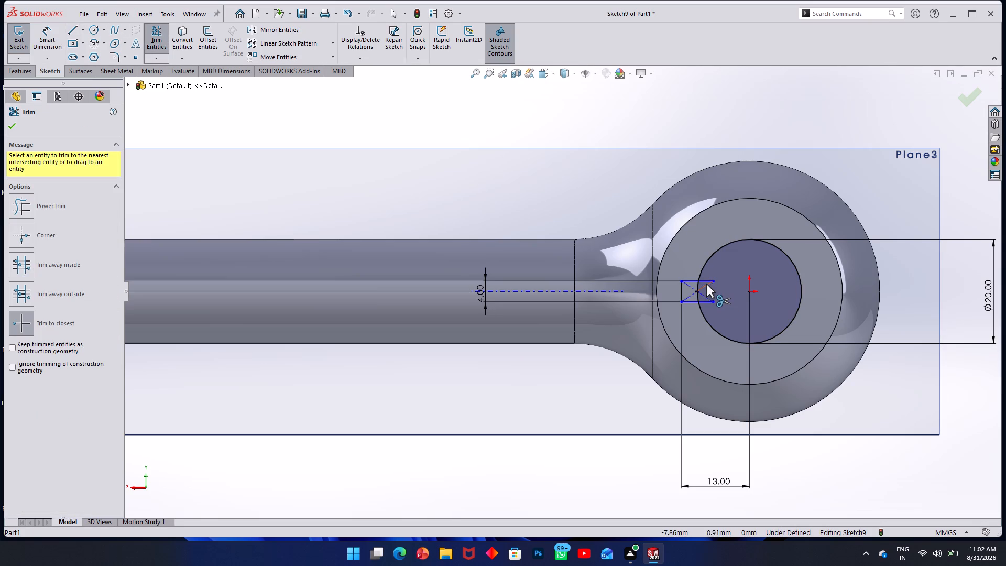
left_click(706, 280)
left_click(705, 301)
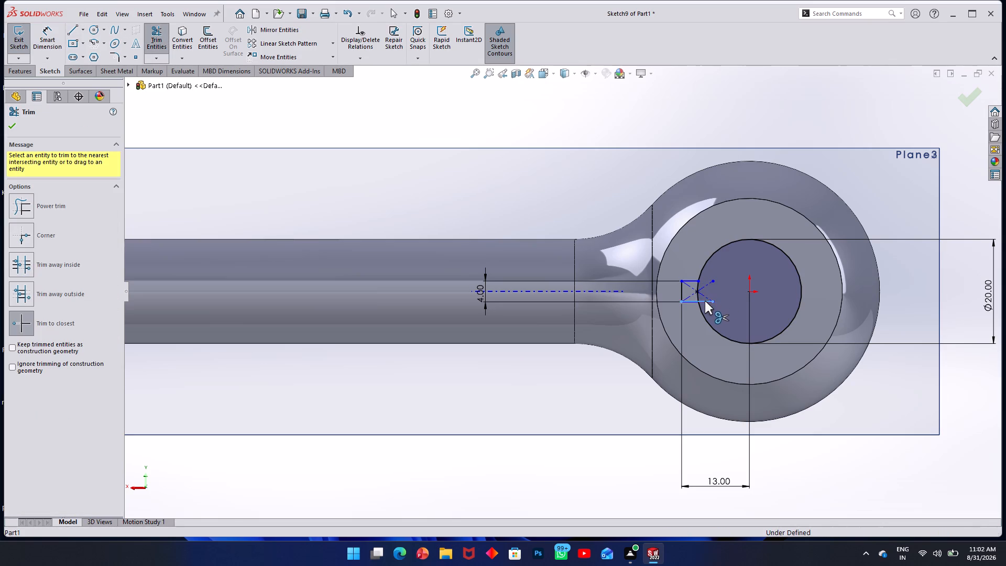
left_click(695, 292)
left_click(697, 294)
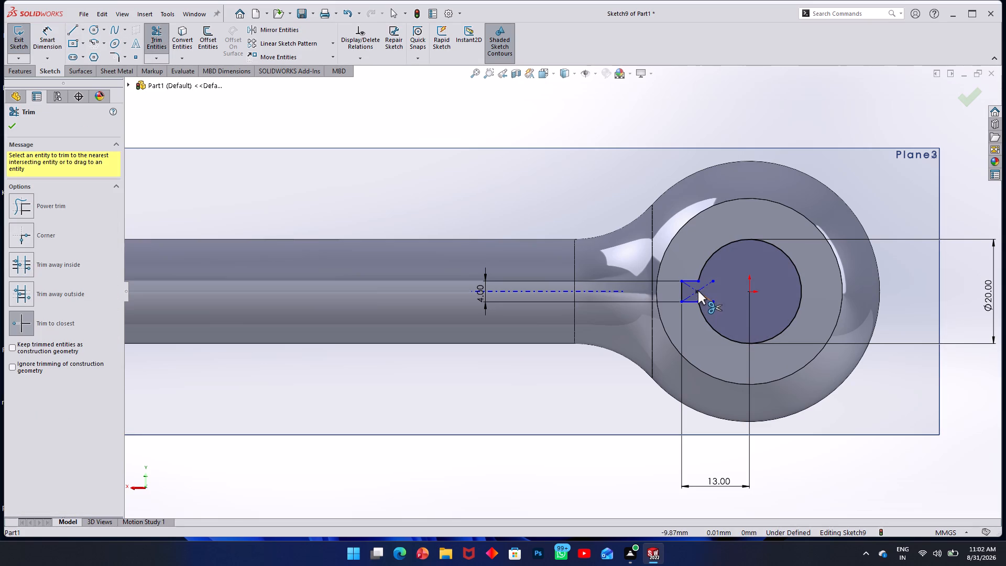
left_click(706, 287)
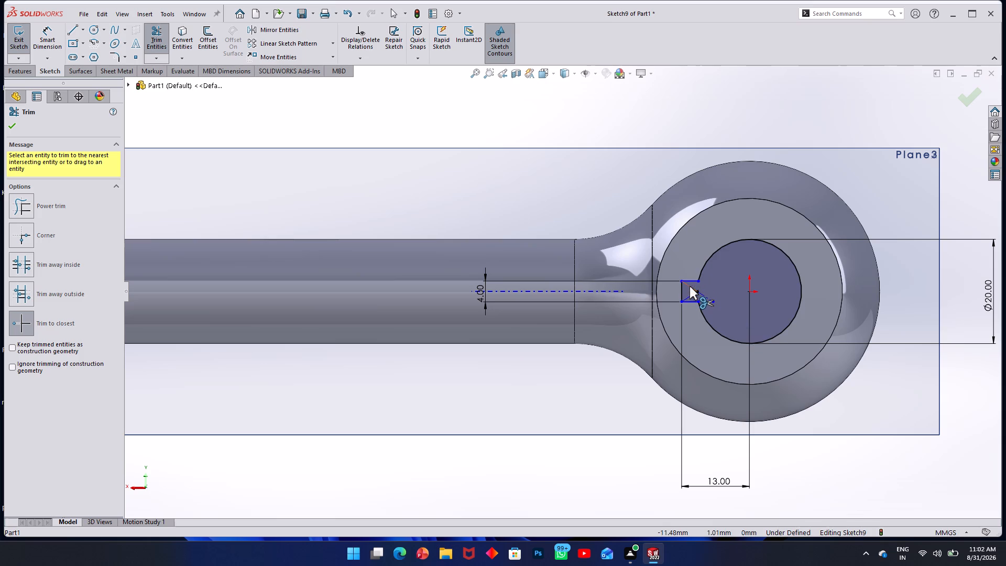
left_click(690, 286)
left_click(692, 293)
left_click(707, 298)
Dimension the length of the keyway's upper horizontal edge.
left_click(35, 47)
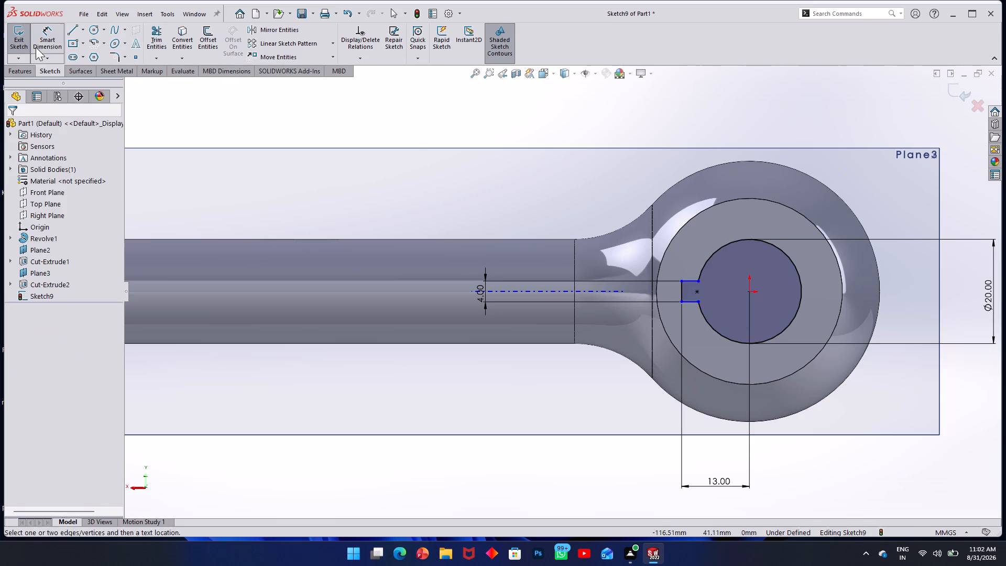
left_click(690, 283)
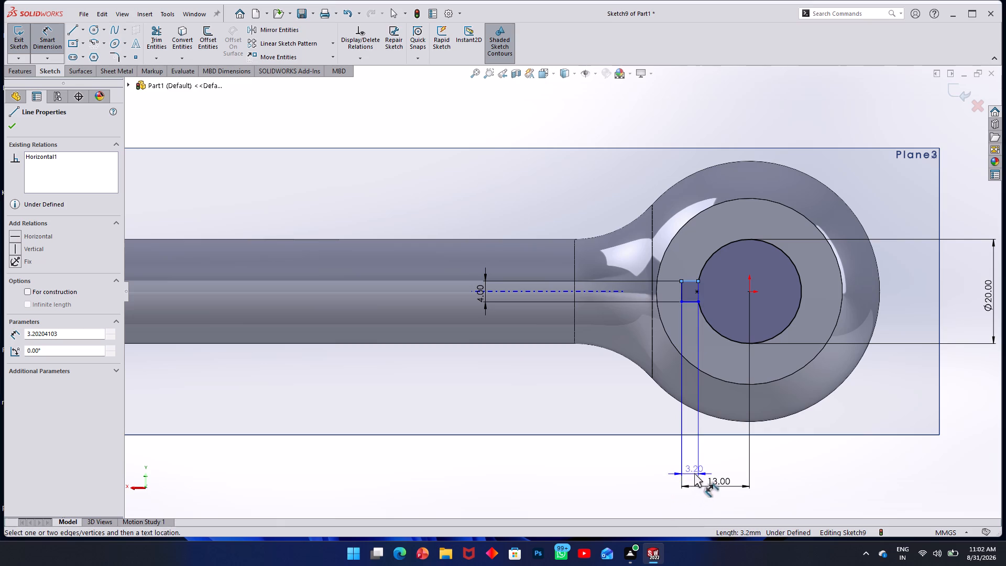
left_click(691, 468)
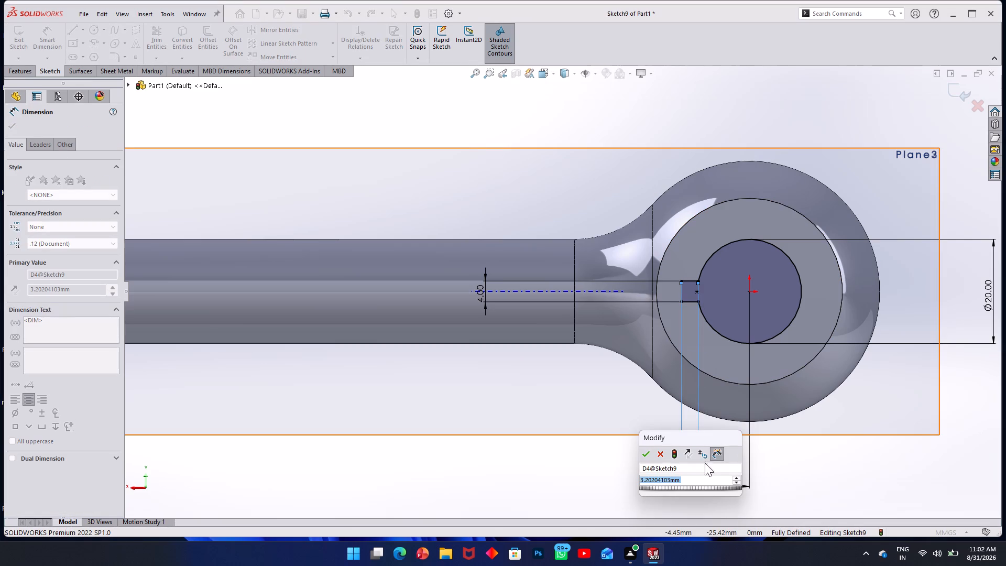
left_click(646, 452)
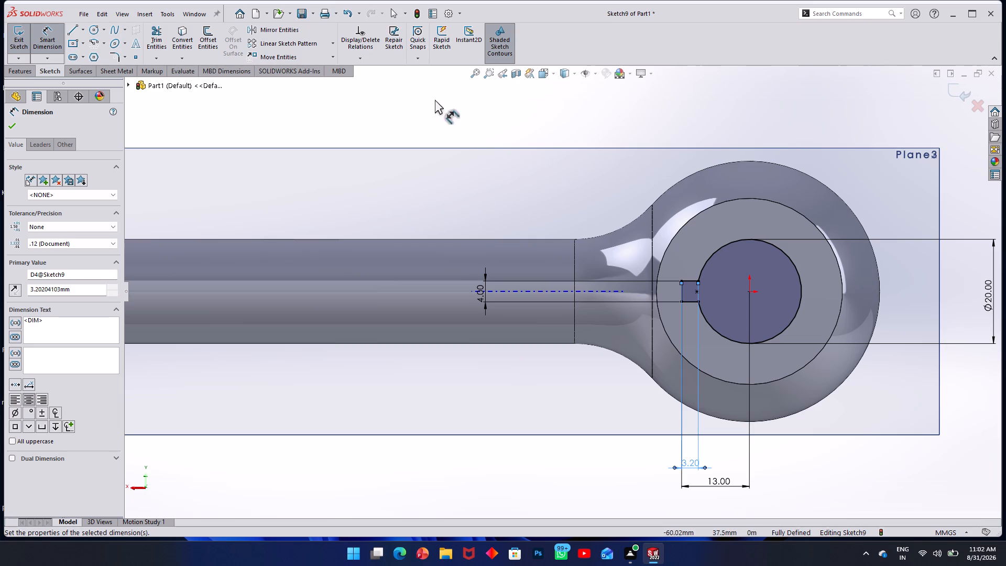
left_click(511, 113)
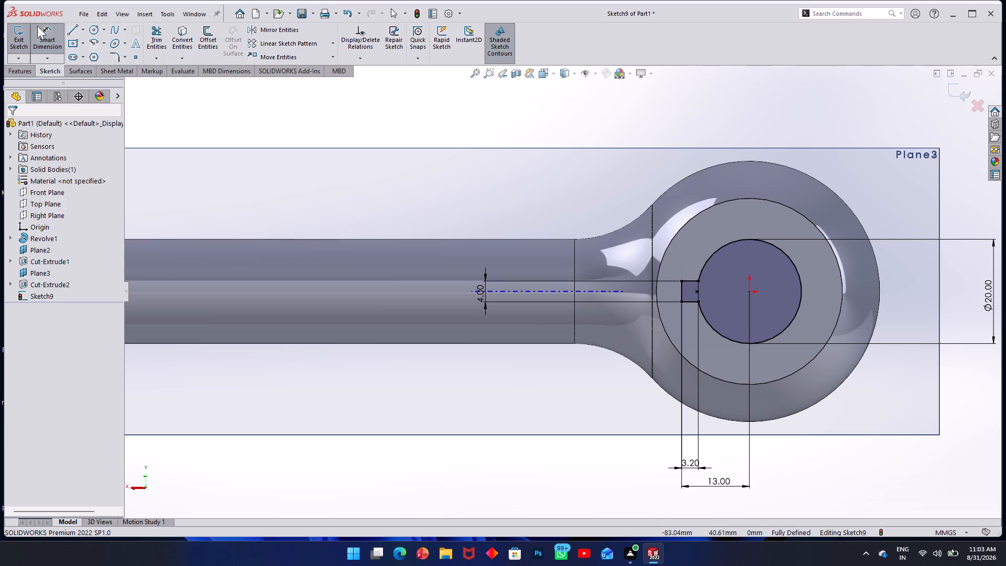
Exit the sketch and extrude-cut the keyed-hole profile through the large ball from the sketch plane with the Up To Next end condition.
left_click(20, 32)
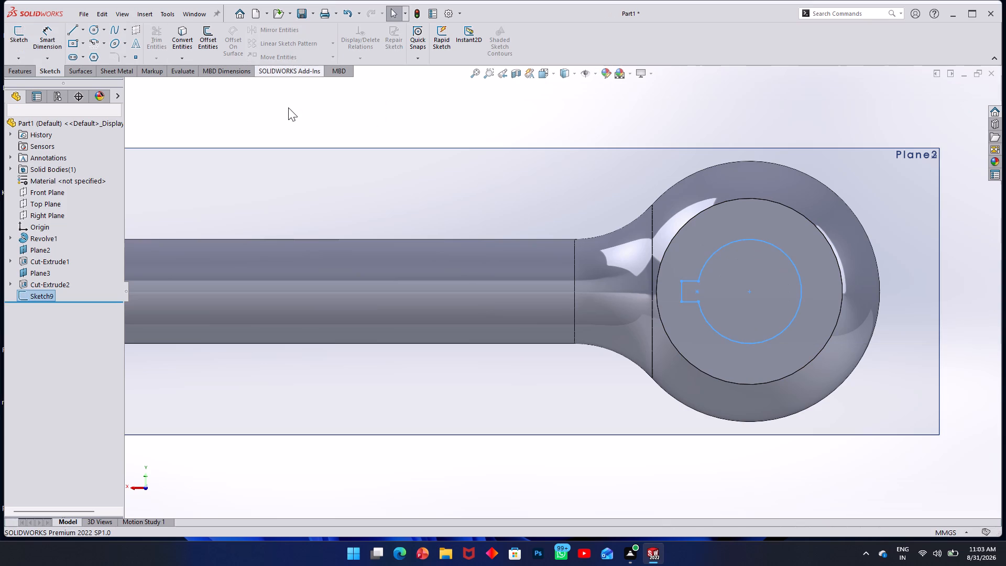
scroll(412, 186, "up", 1)
middle_click_drag(403, 188, 418, 51)
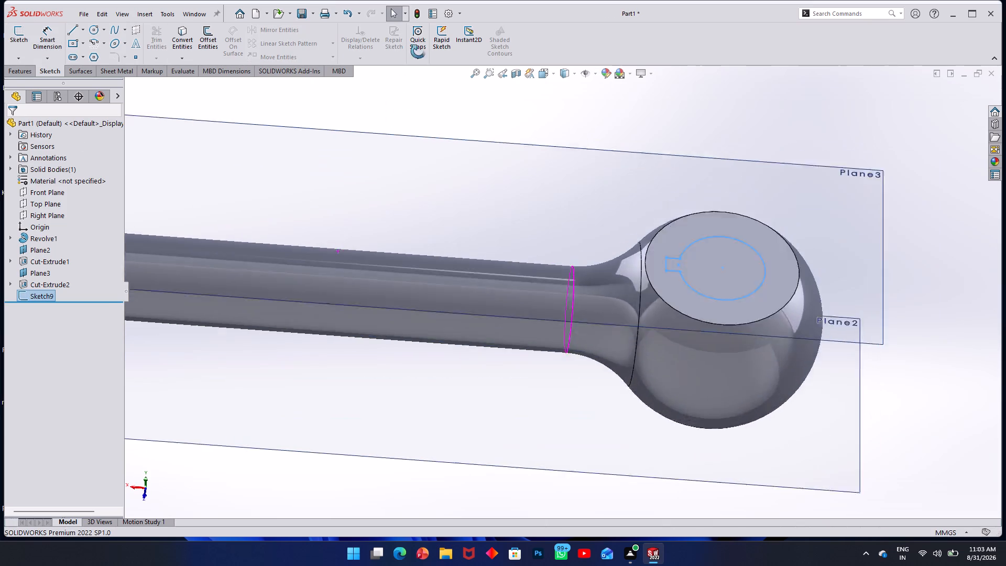
middle_click_drag(418, 51, 422, 35)
middle_click_drag(390, 179, 355, 32)
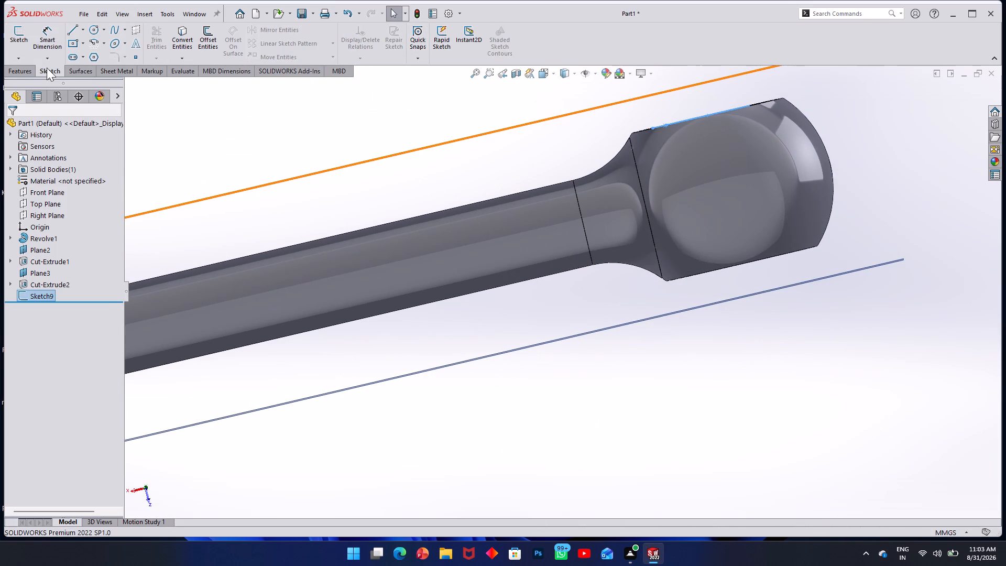
left_click(30, 70)
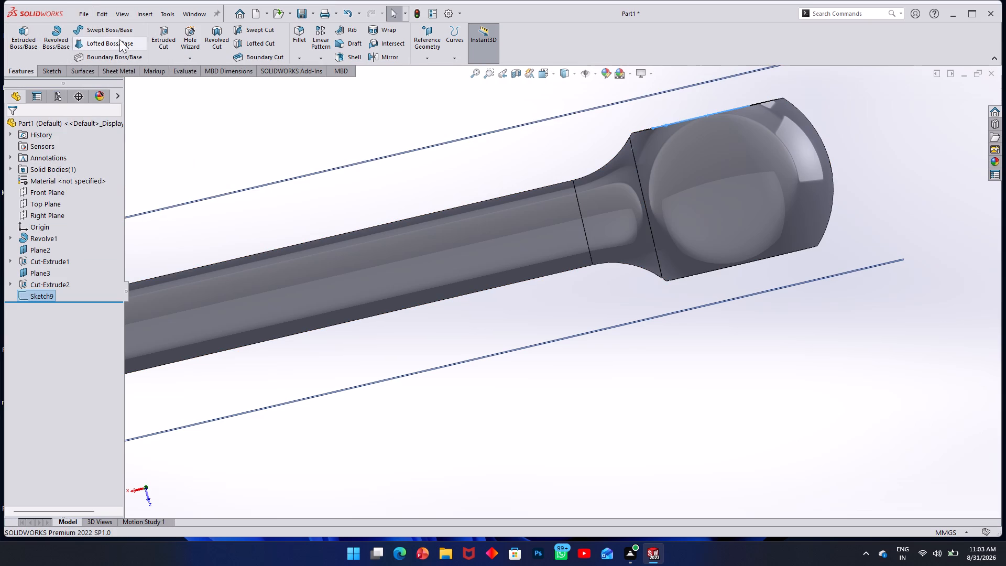
left_click(165, 48)
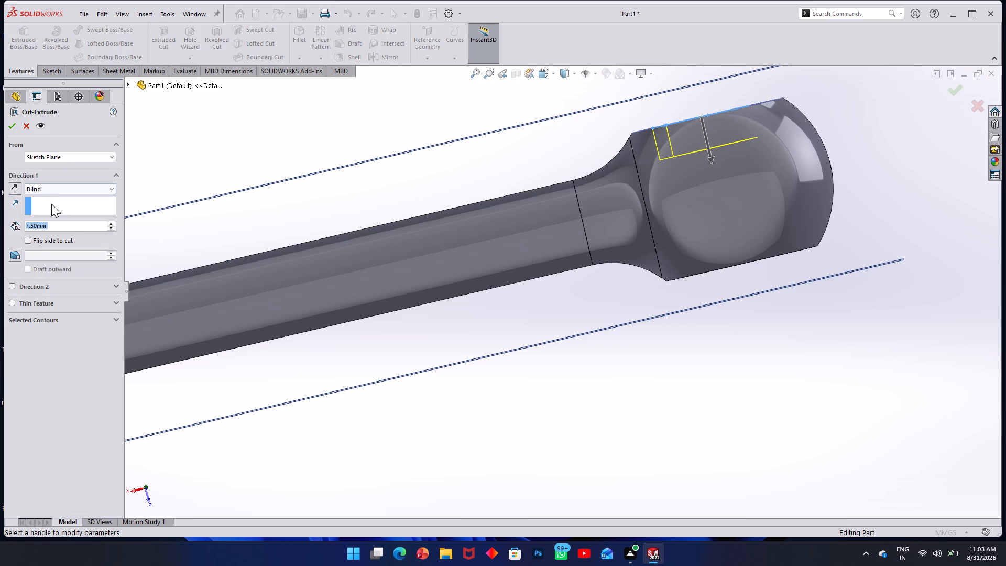
left_click(53, 154)
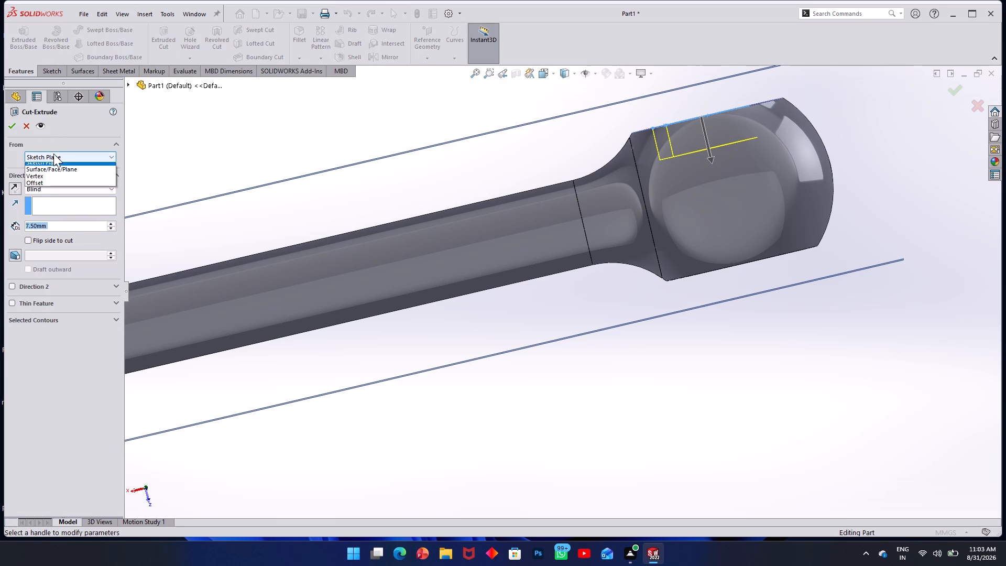
left_click(161, 148)
left_click(85, 189)
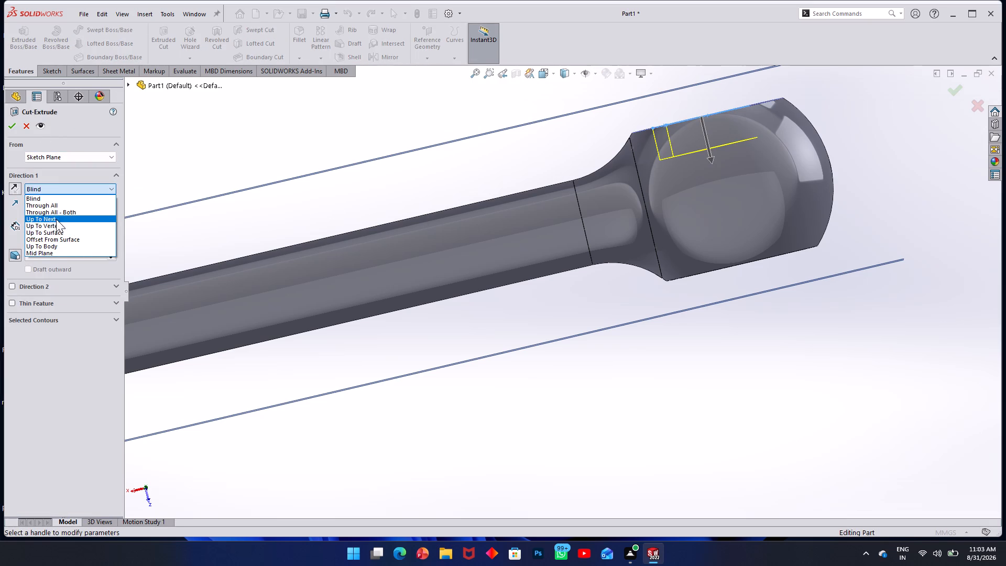
left_click(58, 217)
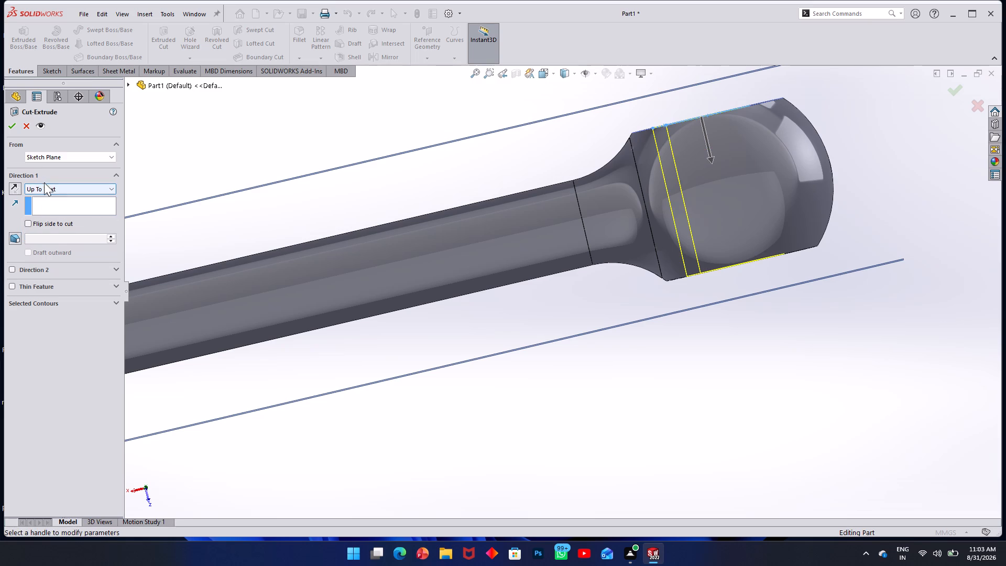
left_click(14, 120)
left_click(216, 111)
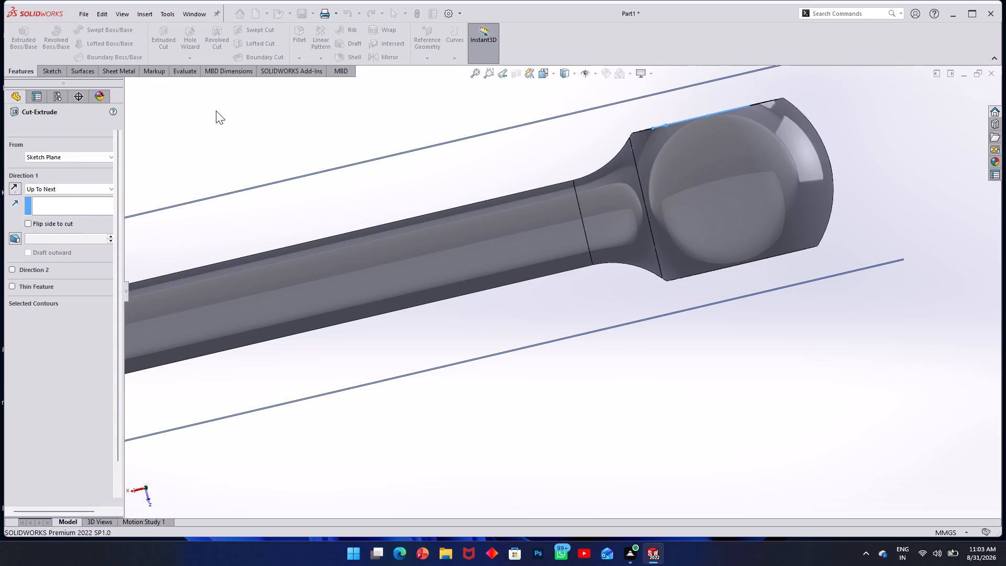
middle_click_drag(301, 154, 311, 404)
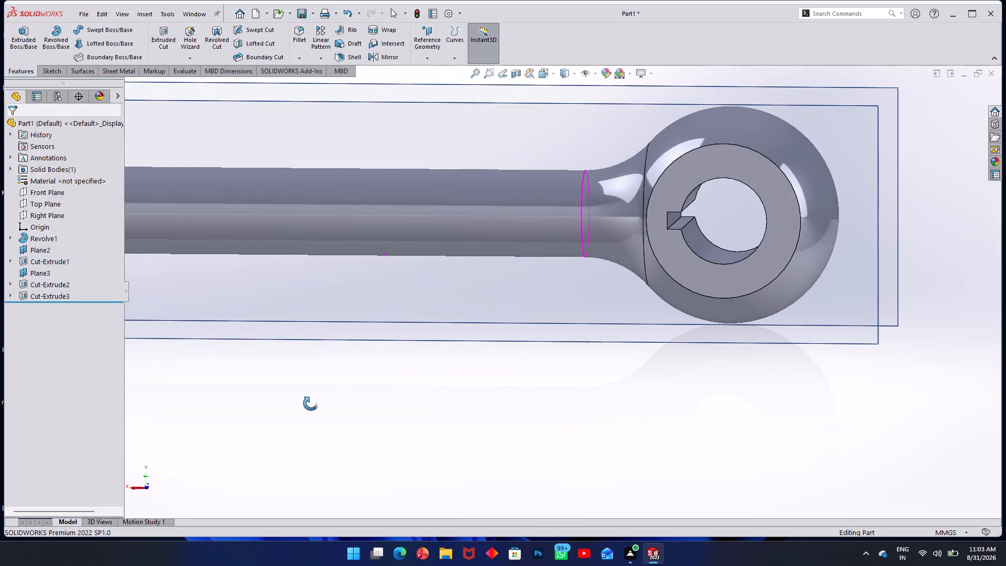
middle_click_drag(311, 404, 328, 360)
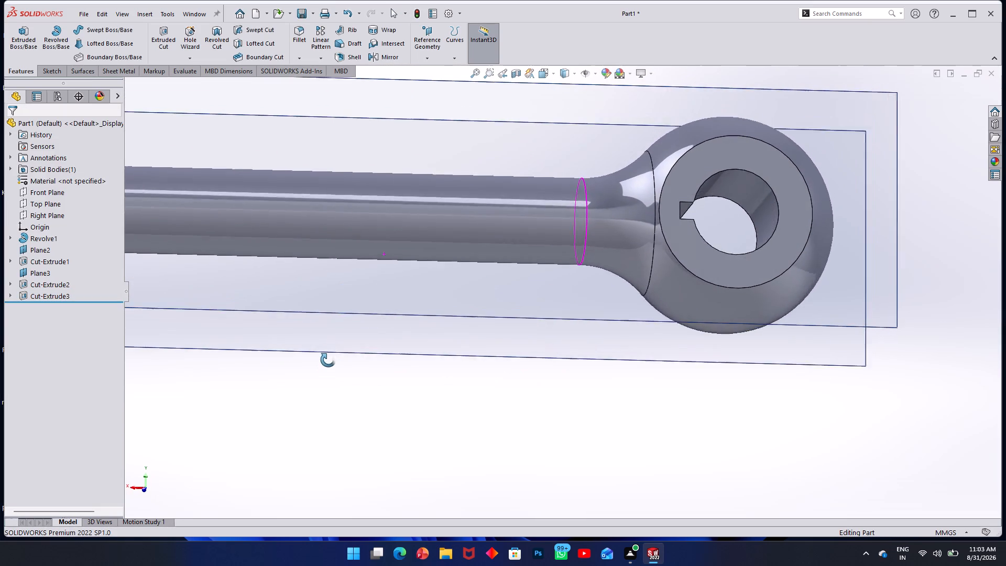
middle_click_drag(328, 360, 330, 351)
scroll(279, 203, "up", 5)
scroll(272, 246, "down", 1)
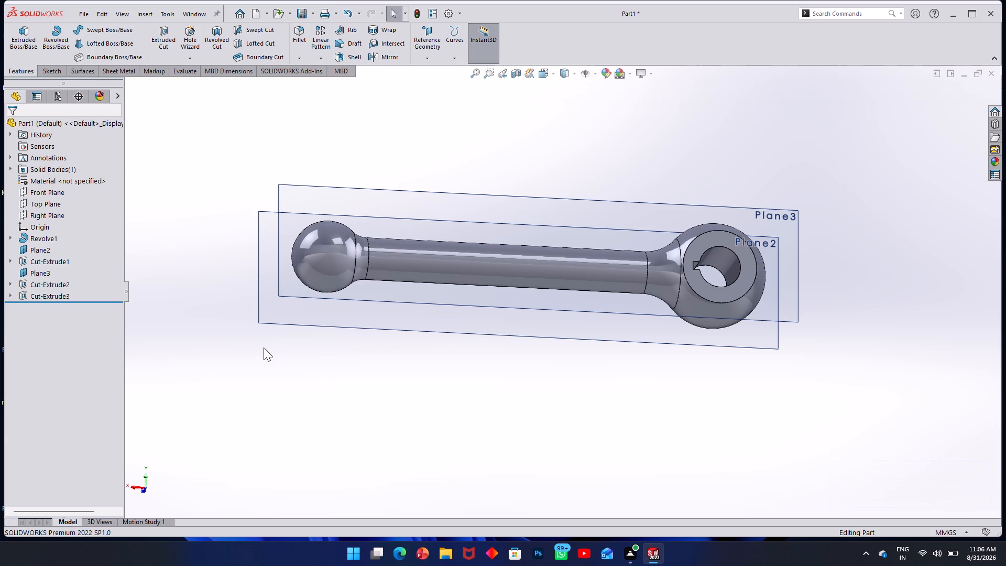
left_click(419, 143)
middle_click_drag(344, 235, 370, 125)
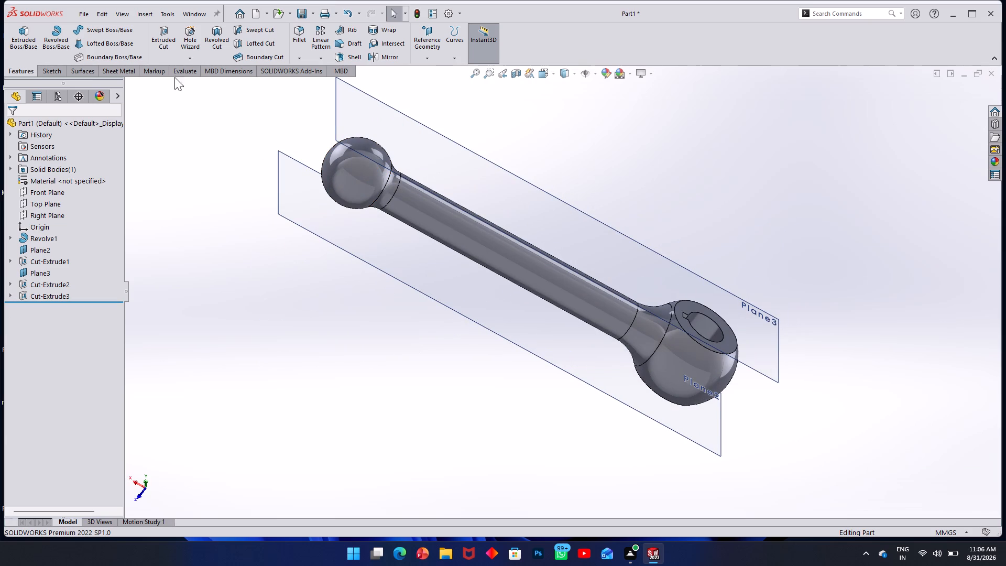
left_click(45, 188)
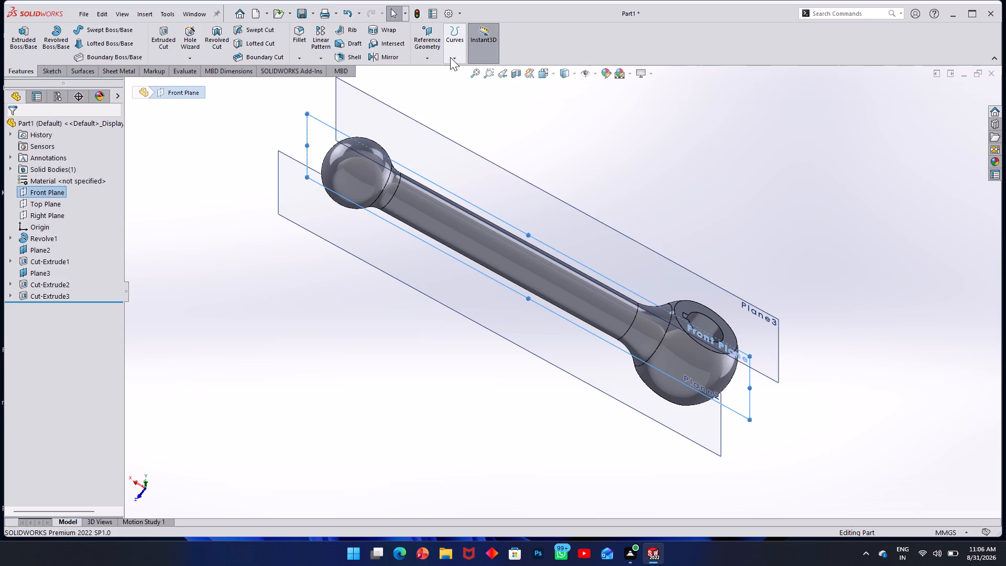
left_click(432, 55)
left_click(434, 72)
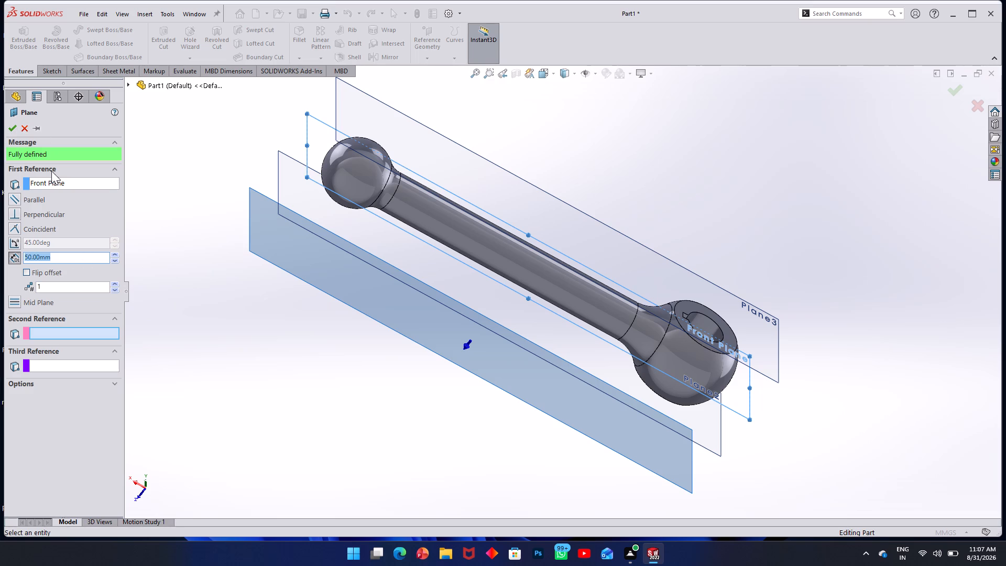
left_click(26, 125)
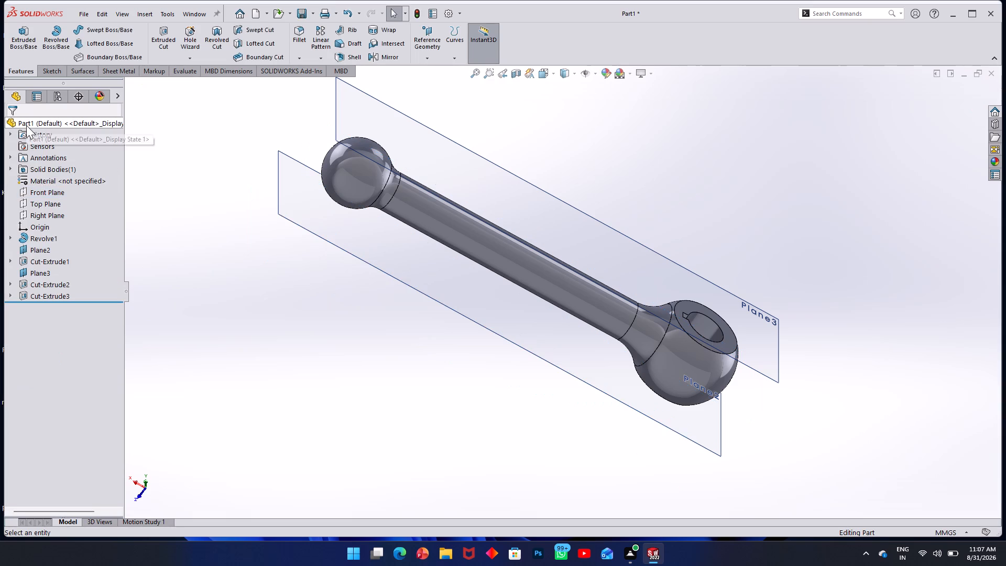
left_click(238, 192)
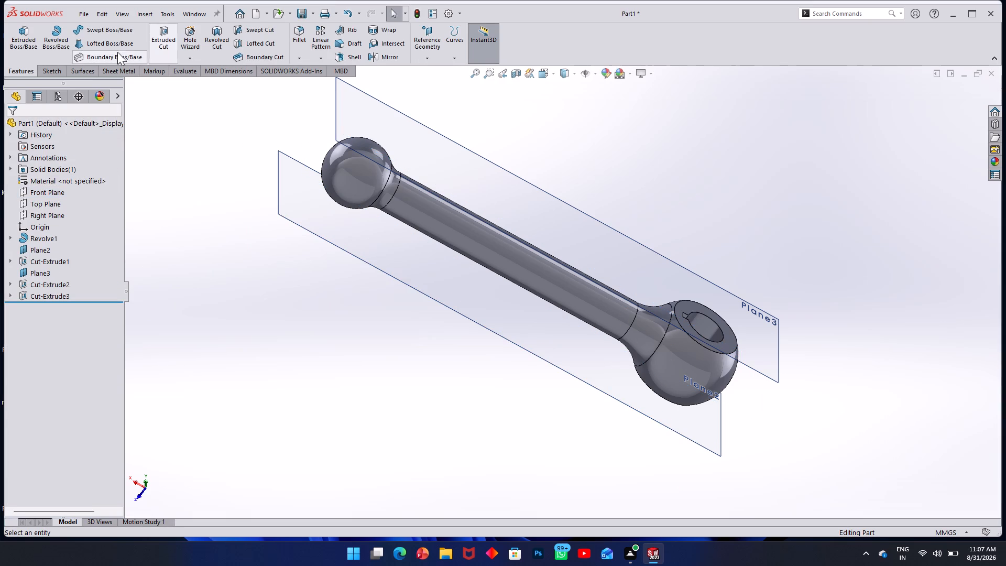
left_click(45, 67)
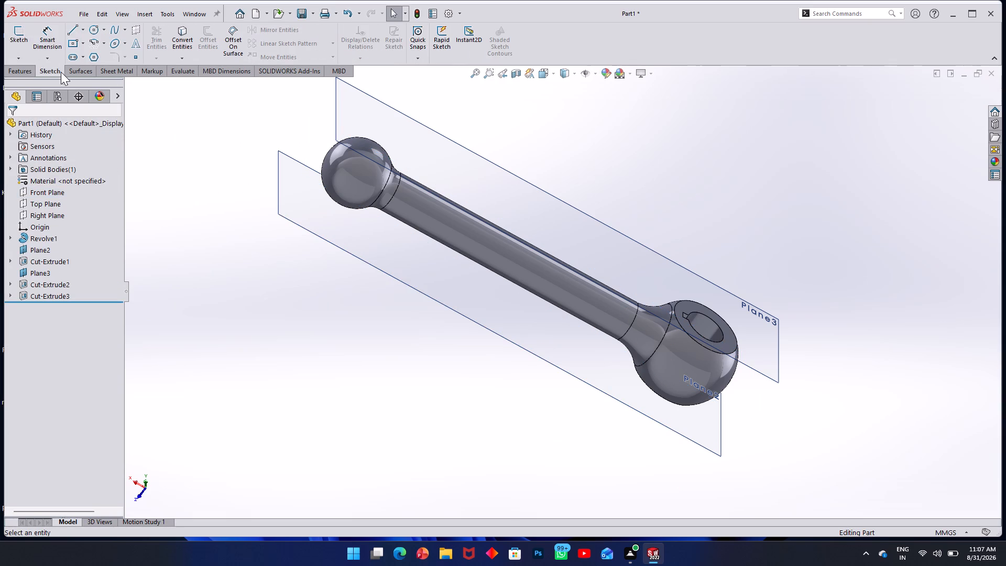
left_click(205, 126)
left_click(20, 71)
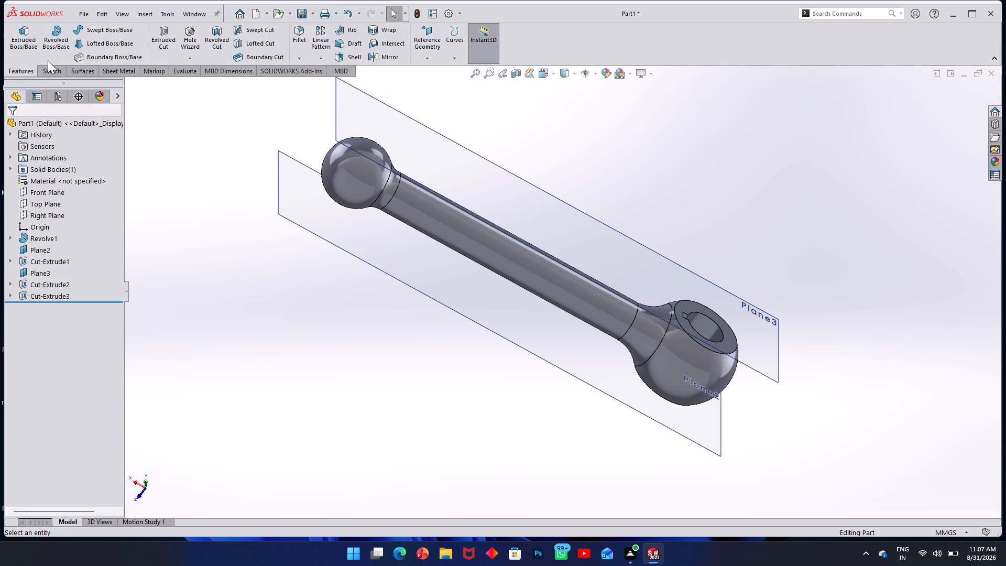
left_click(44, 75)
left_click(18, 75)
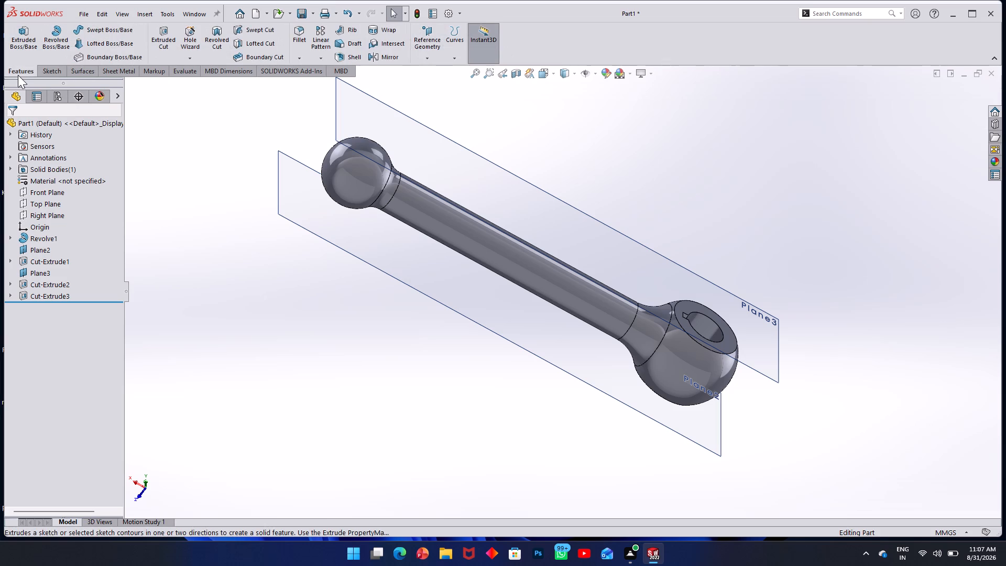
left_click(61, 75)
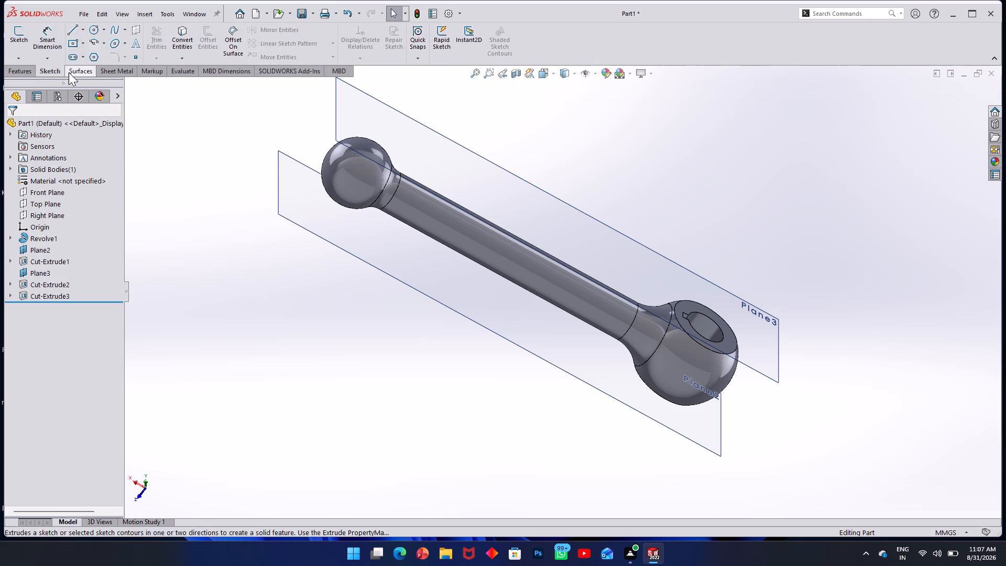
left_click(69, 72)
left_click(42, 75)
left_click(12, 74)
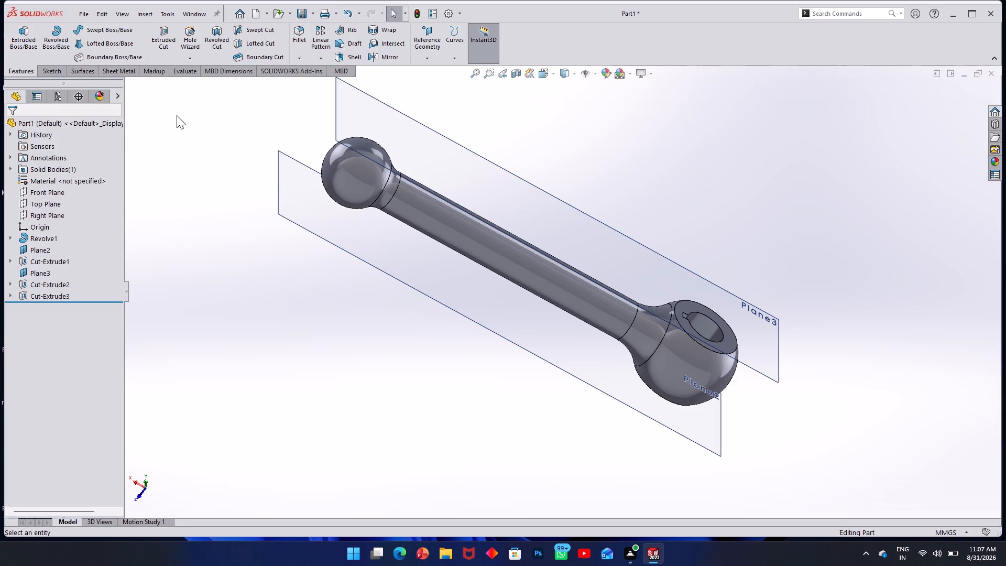
Create a reference plane offset 34/2 = 17 mm from the Front Plane, without flipping the offset direction.
left_click(48, 192)
left_click(433, 56)
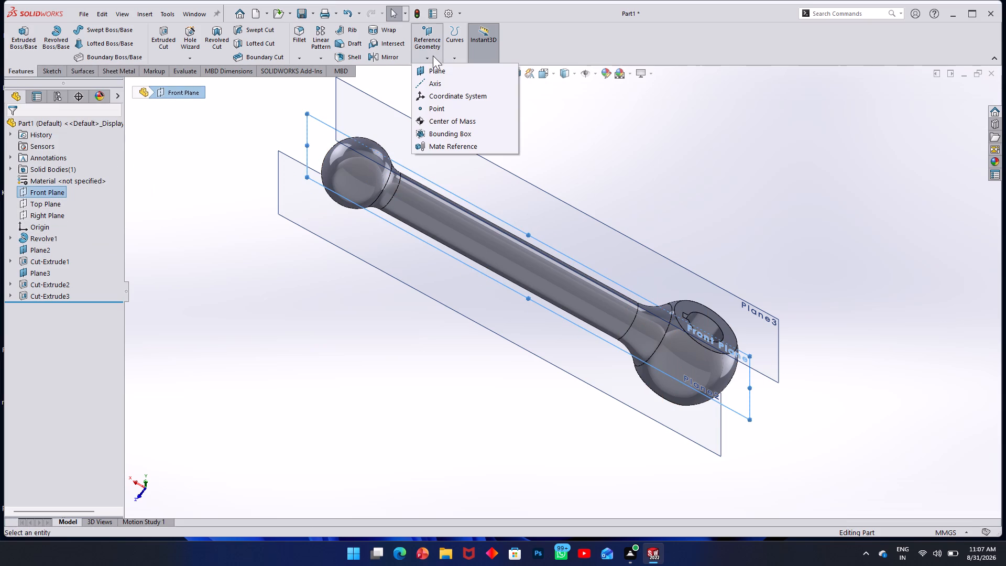
left_click(427, 66)
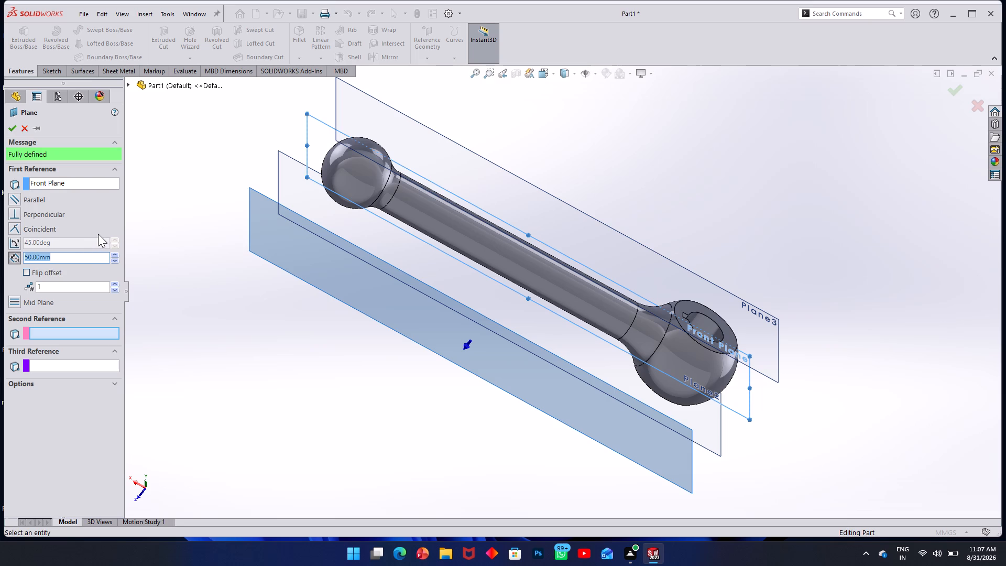
type("34")
type("/2")
key("Return")
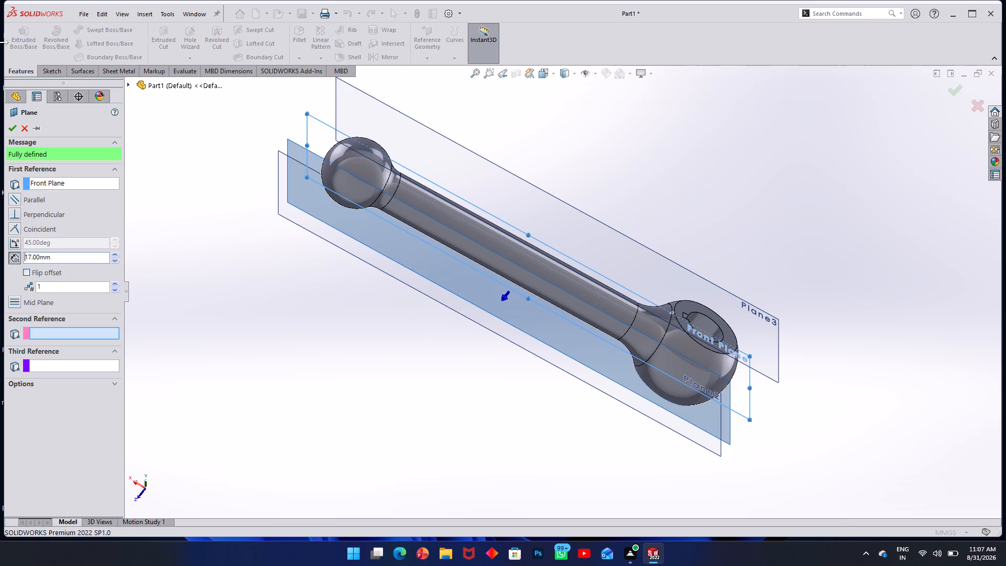
left_click(12, 129)
left_click(281, 315)
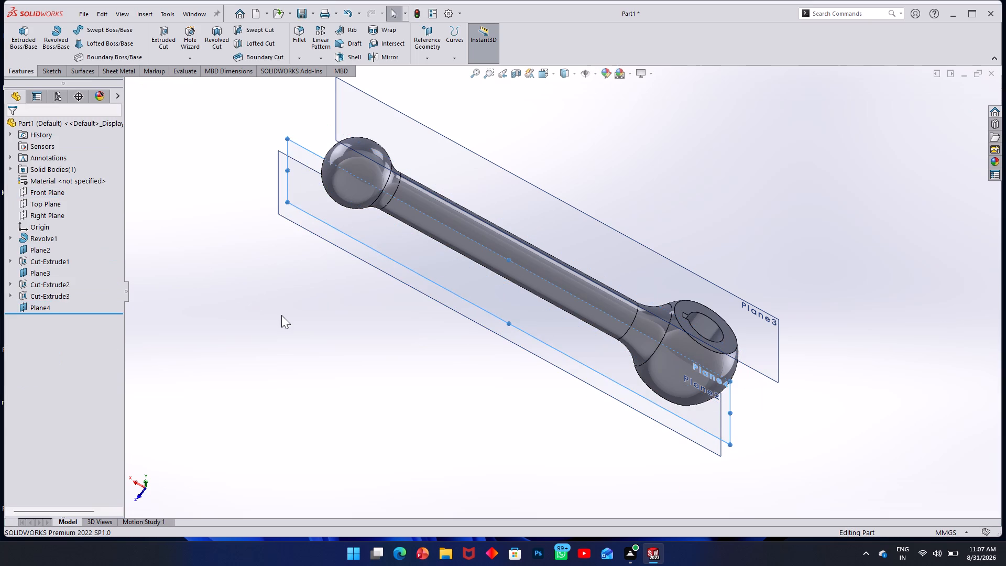
Start a new sketch on Plane4, the reference plane offset 17 mm from the Front Plane.
middle_click_drag(278, 252, 428, 326)
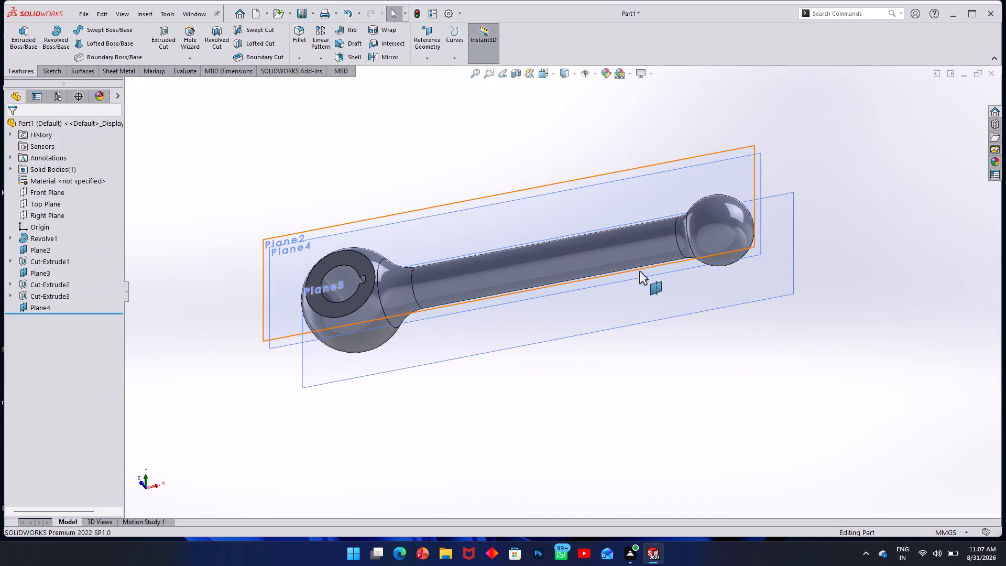
middle_click_drag(723, 248, 685, 184)
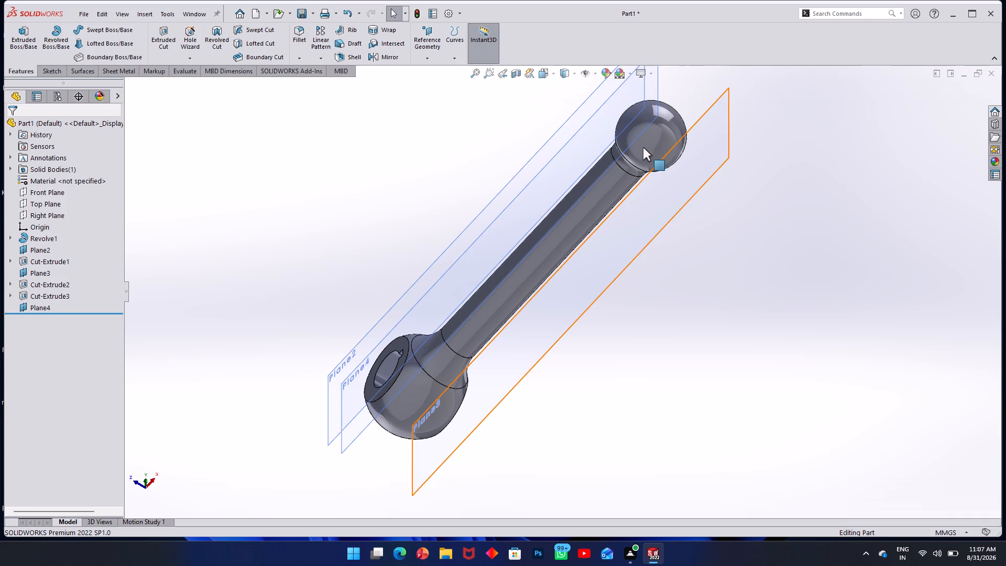
left_click(649, 125)
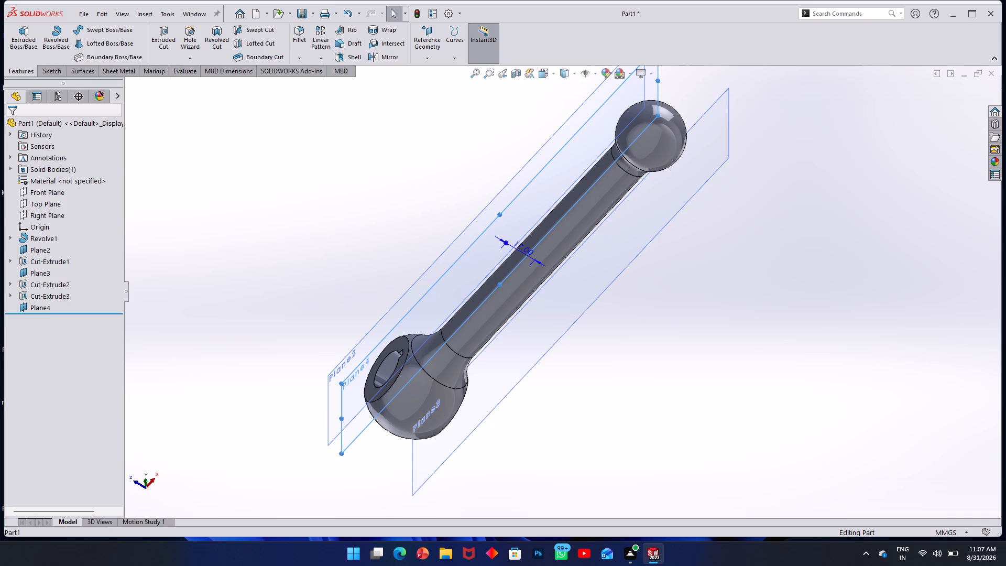
left_click(52, 71)
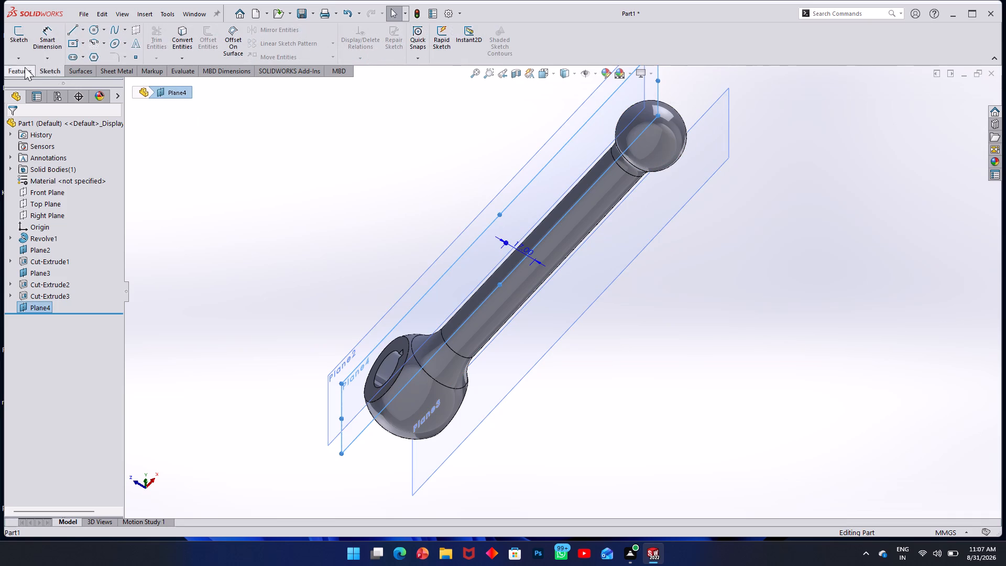
left_click(11, 43)
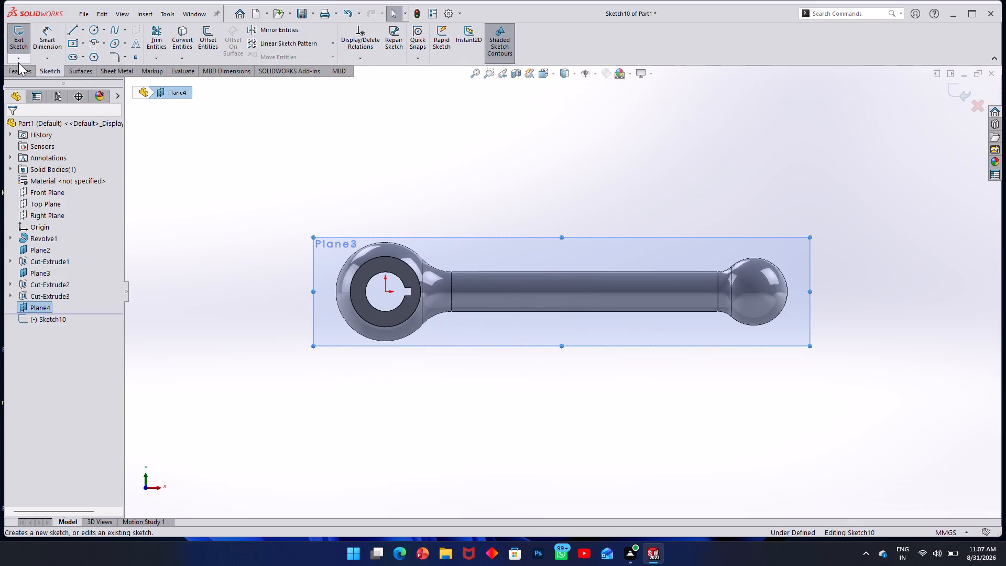
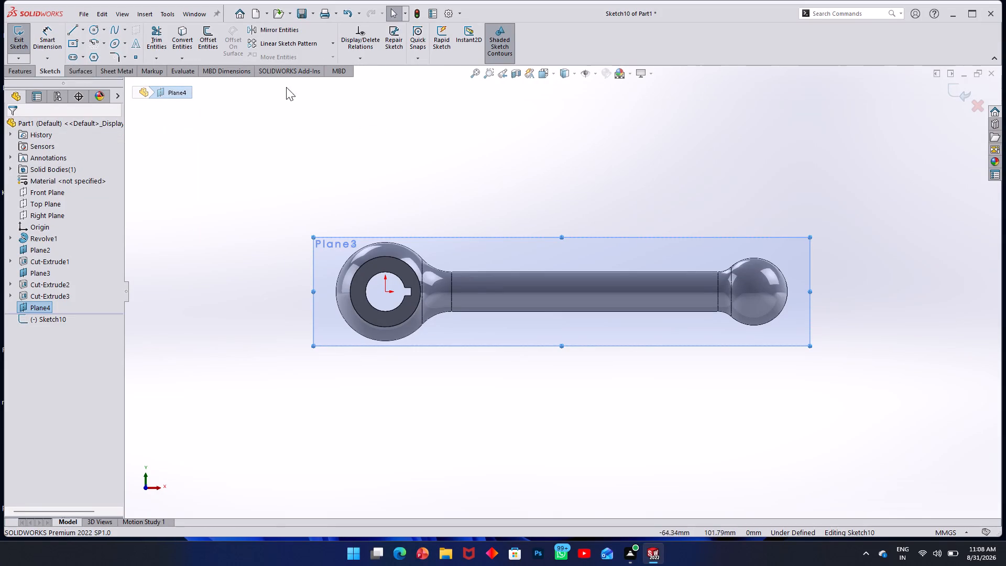
Sketch a circle centred on the small ball, dimension its diameter to 34 mm, and exit the sketch.
left_click(90, 28)
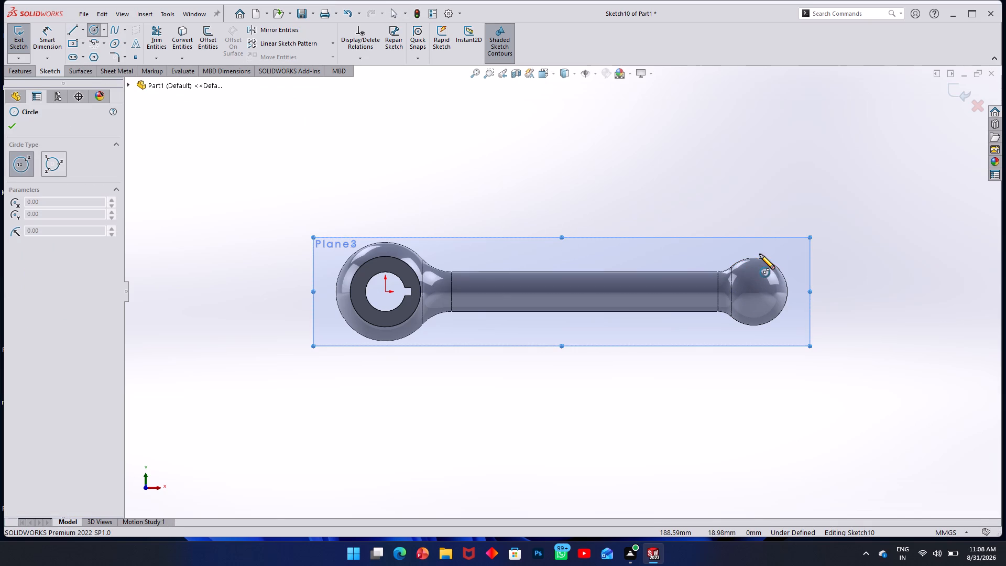
left_click(754, 291)
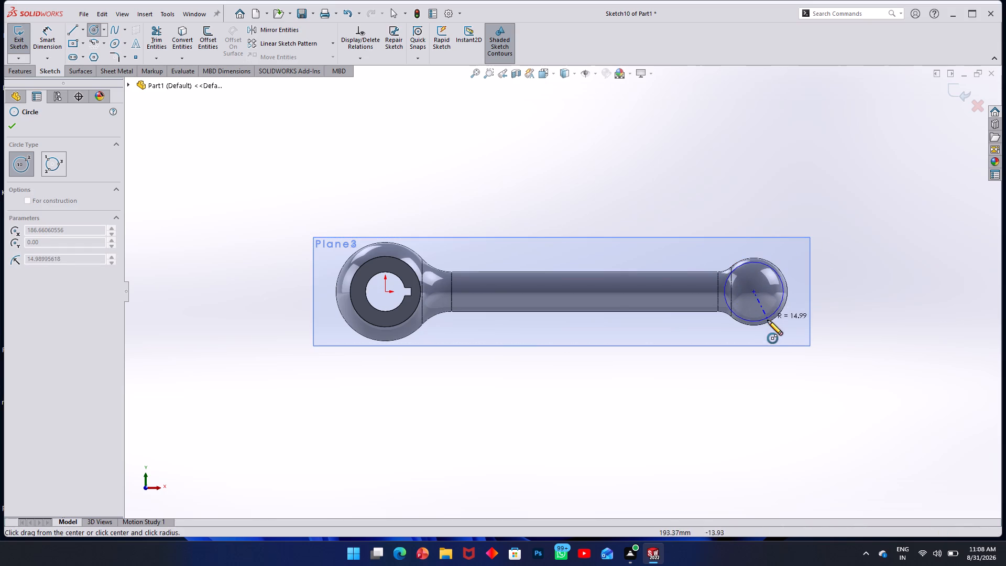
left_click(758, 308)
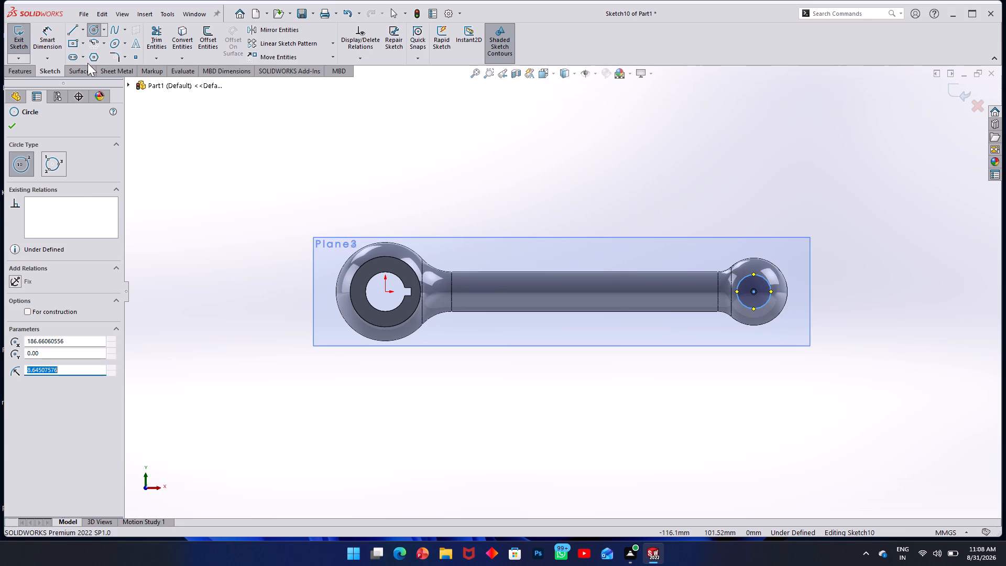
left_click(43, 40)
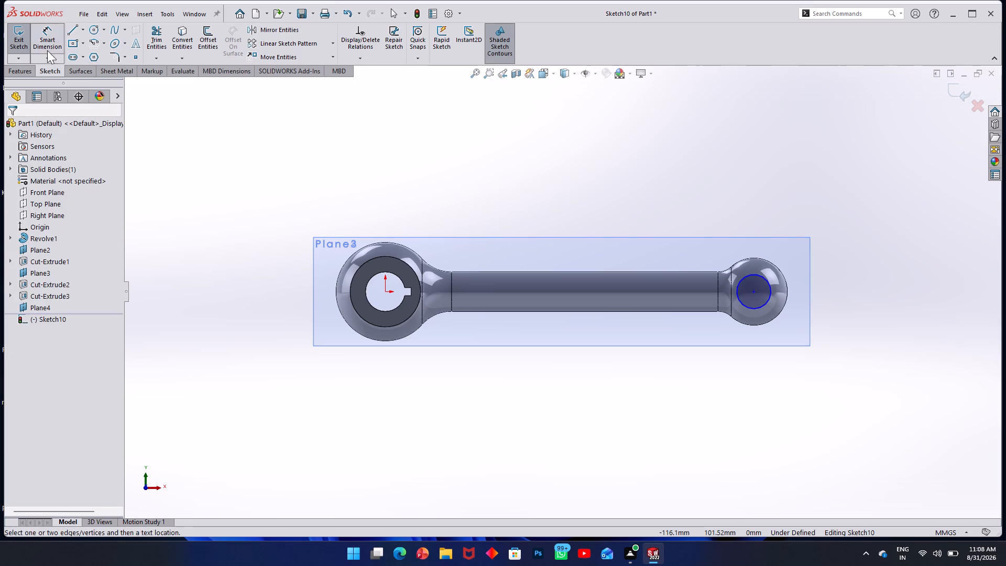
left_click(752, 275)
left_click(755, 197)
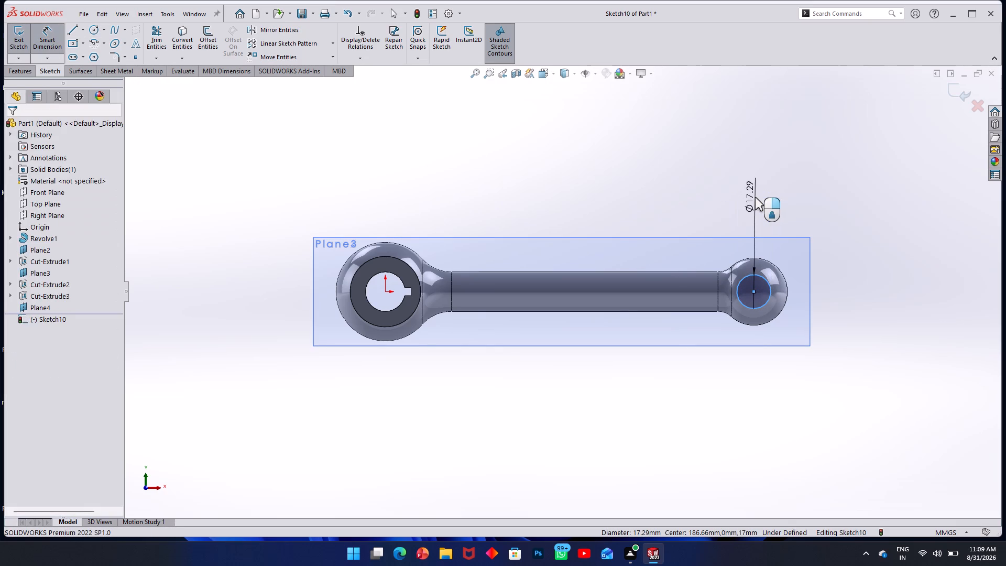
type("34")
key("Return")
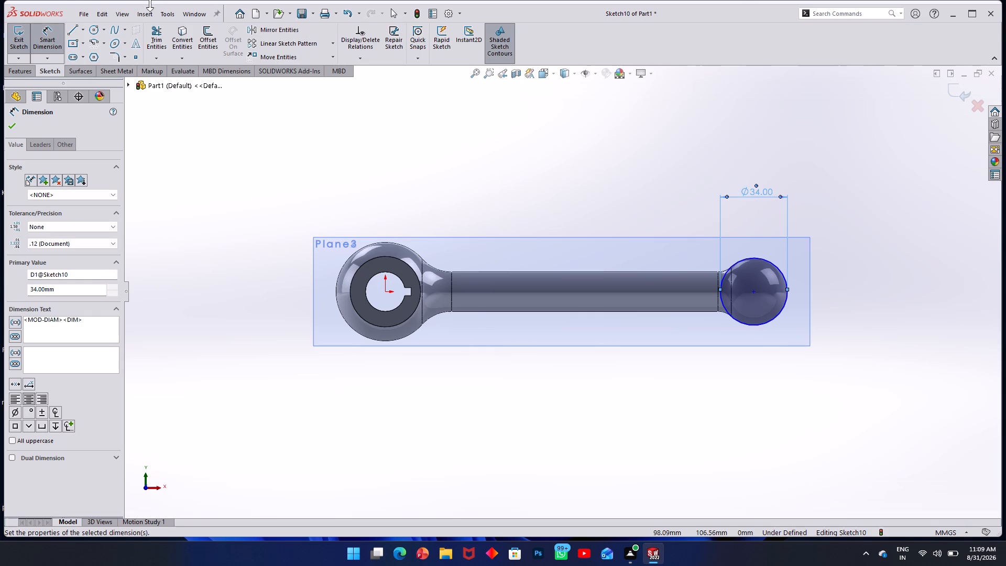
left_click(14, 40)
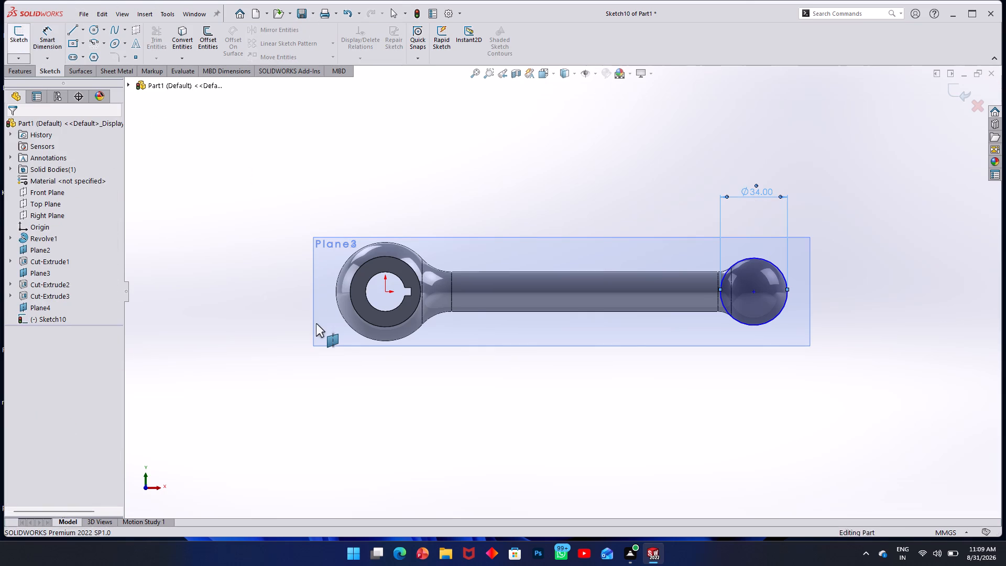
Switch to Calculator, work out half the difference between 34 and 18, and clear the entry.
middle_click_drag(316, 319, 296, 103)
scroll(296, 103, "down", 1)
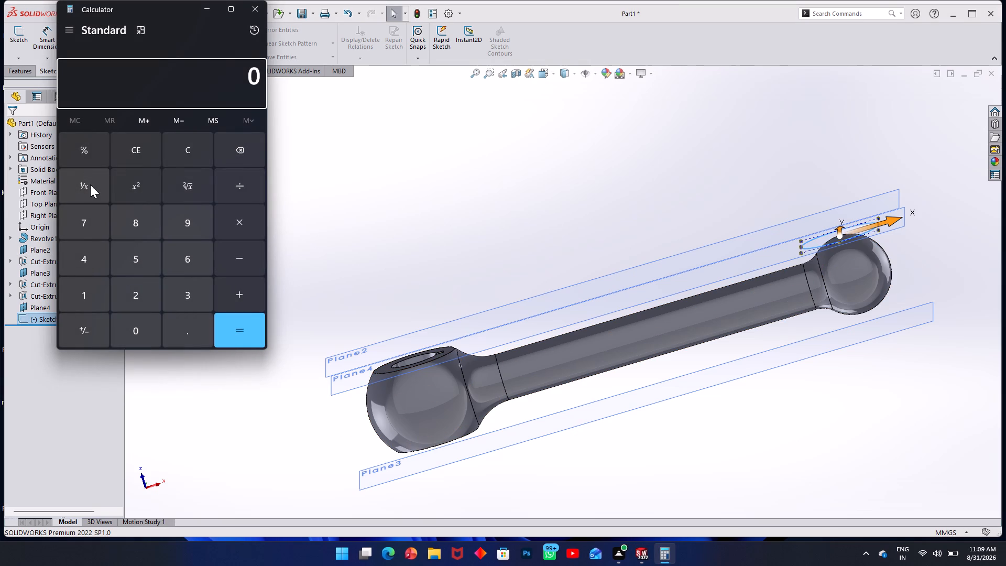
left_click(179, 293)
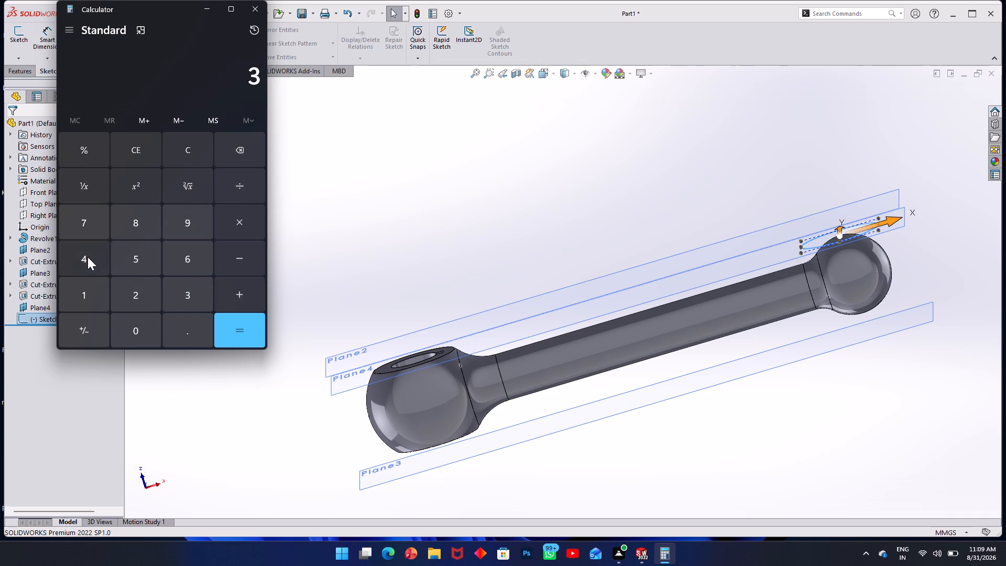
left_click(88, 257)
left_click(249, 255)
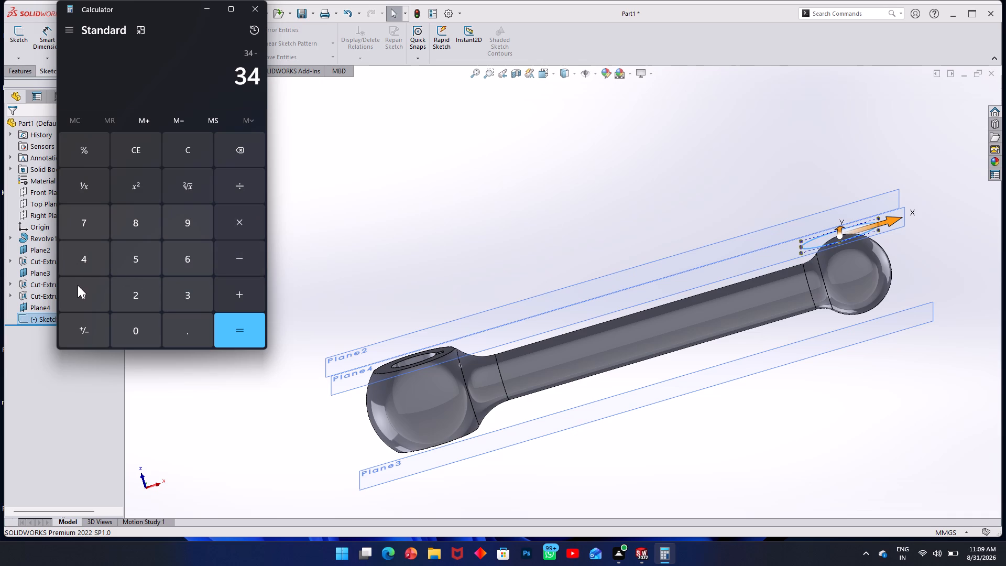
left_click(78, 285)
left_click(133, 228)
left_click(251, 187)
left_click(139, 295)
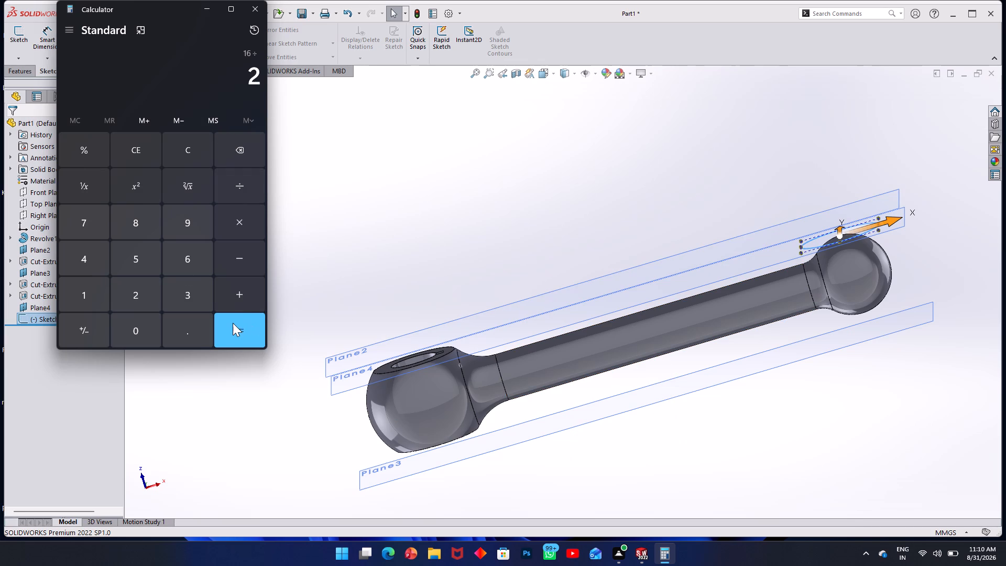
left_click(233, 323)
left_click(85, 157)
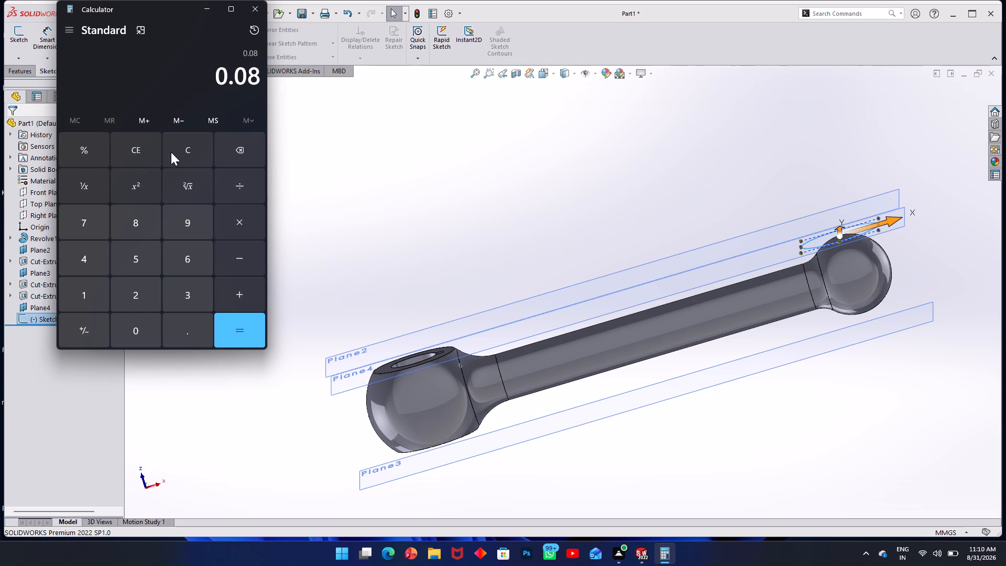
left_click(187, 152)
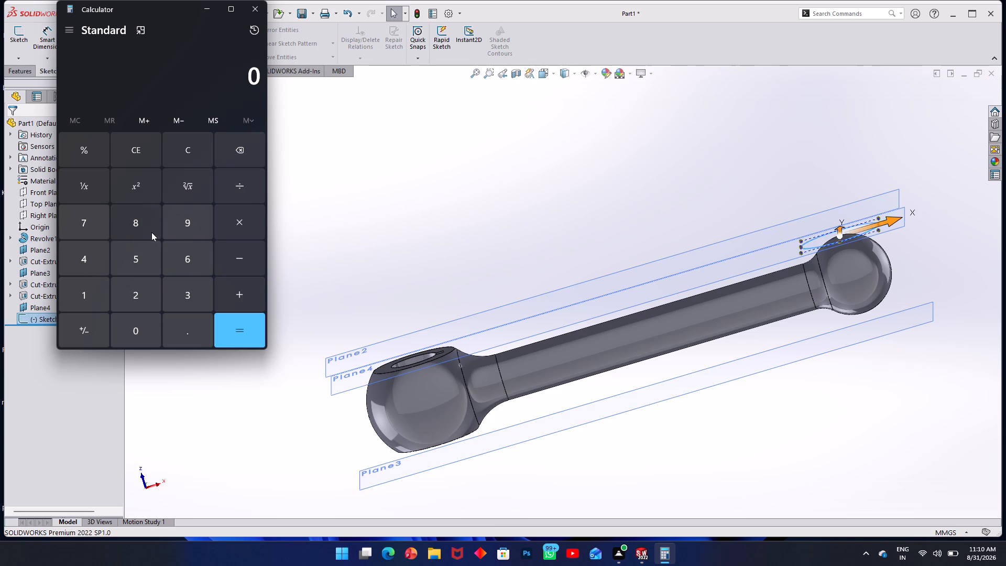
Calculate 34 minus 18 and close the calculator.
left_click(183, 297)
left_click(84, 262)
left_click(246, 254)
left_click(80, 288)
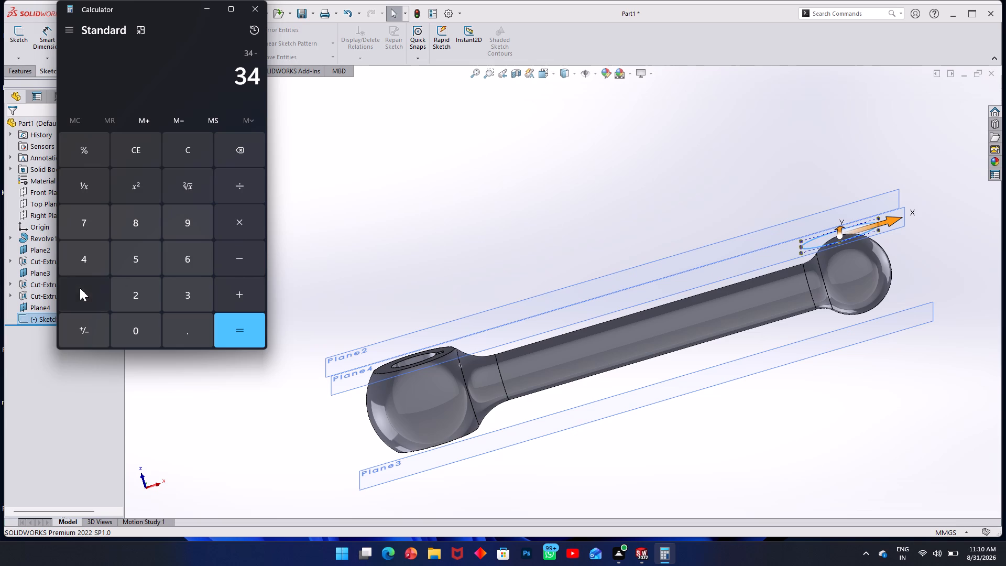
left_click(135, 226)
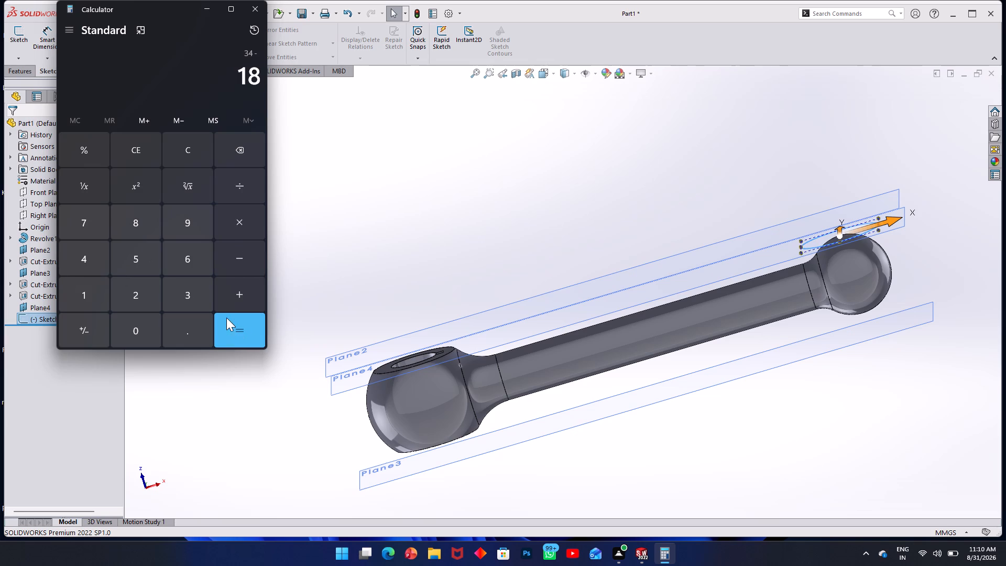
left_click(237, 331)
left_click(252, 9)
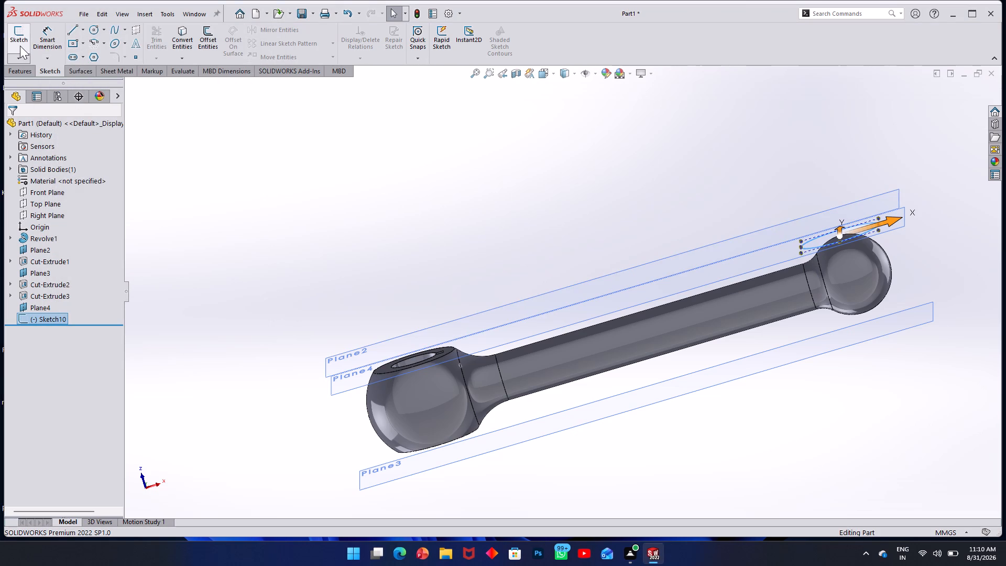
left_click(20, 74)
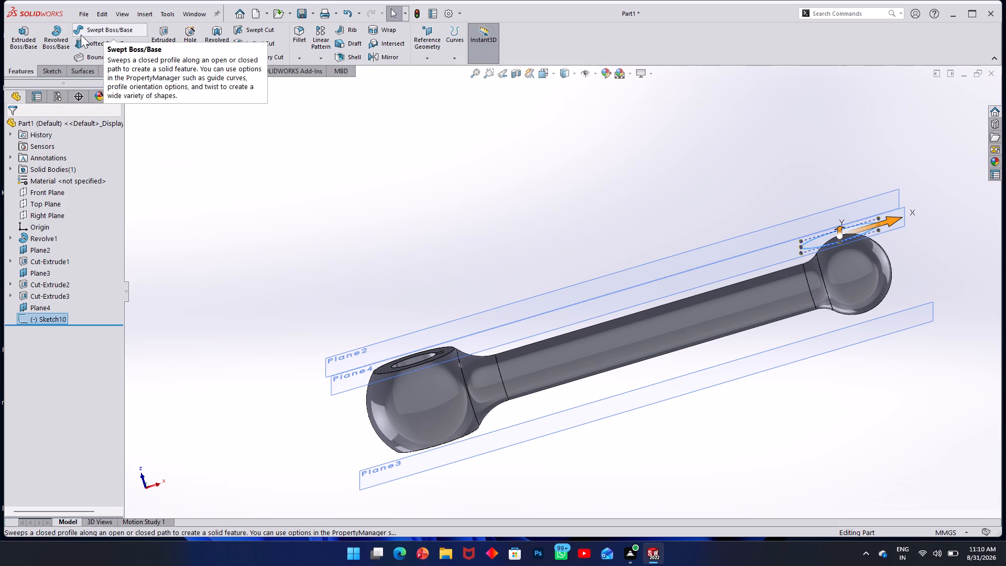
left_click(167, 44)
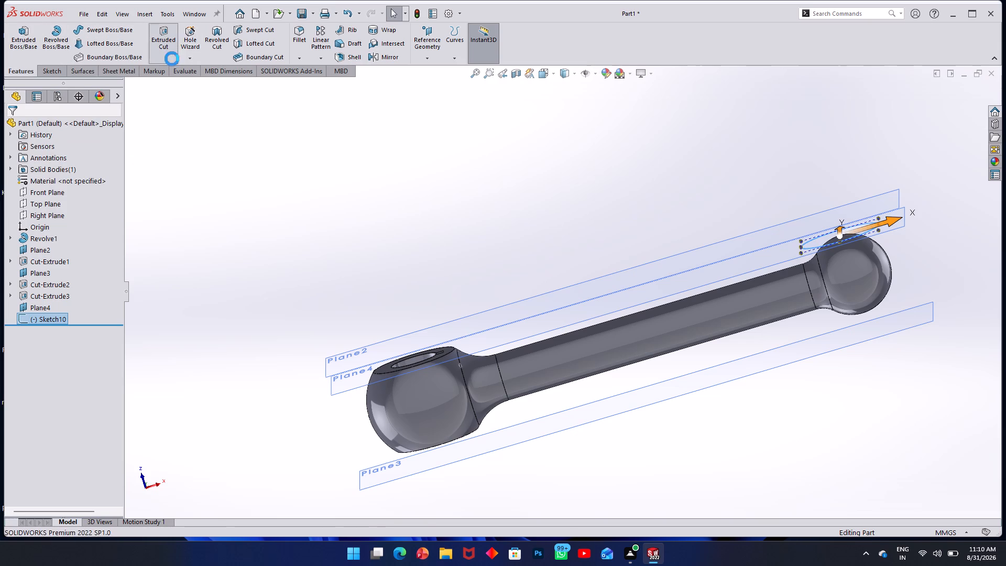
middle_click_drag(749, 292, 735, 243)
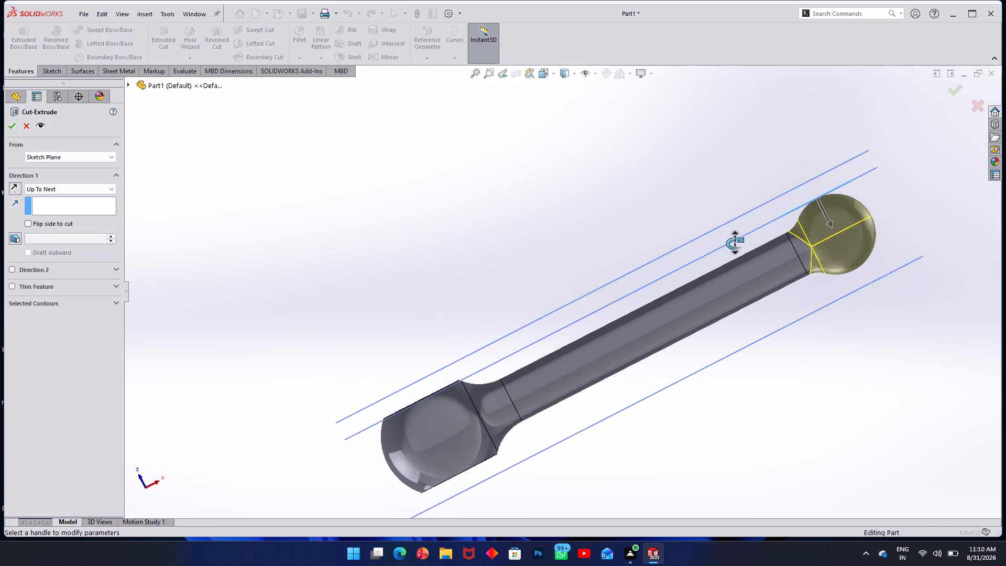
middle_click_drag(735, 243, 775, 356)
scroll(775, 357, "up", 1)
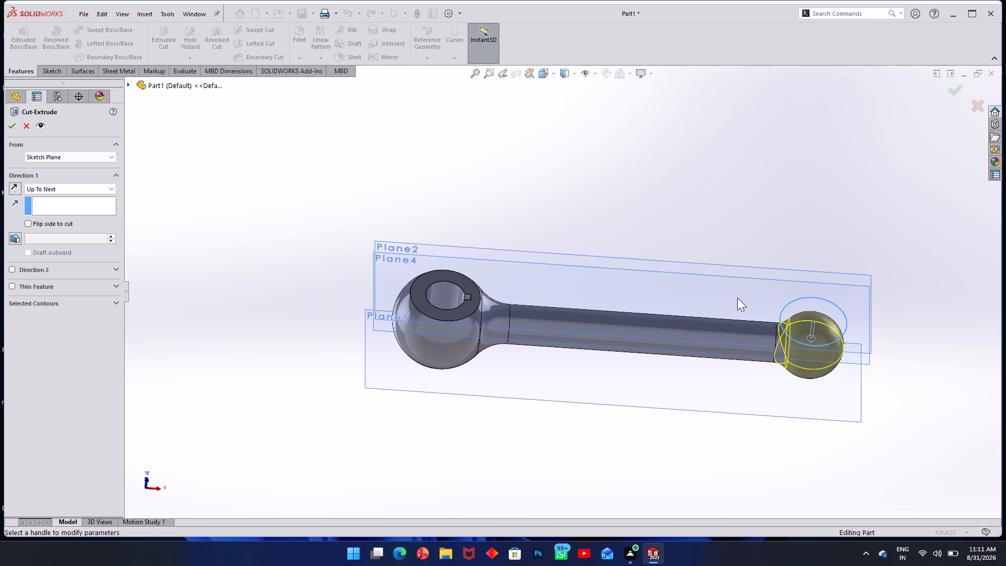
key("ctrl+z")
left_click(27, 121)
Reopen Sketch10, the sketch with the 34 mm circle at the small ball, for editing.
right_click(51, 316)
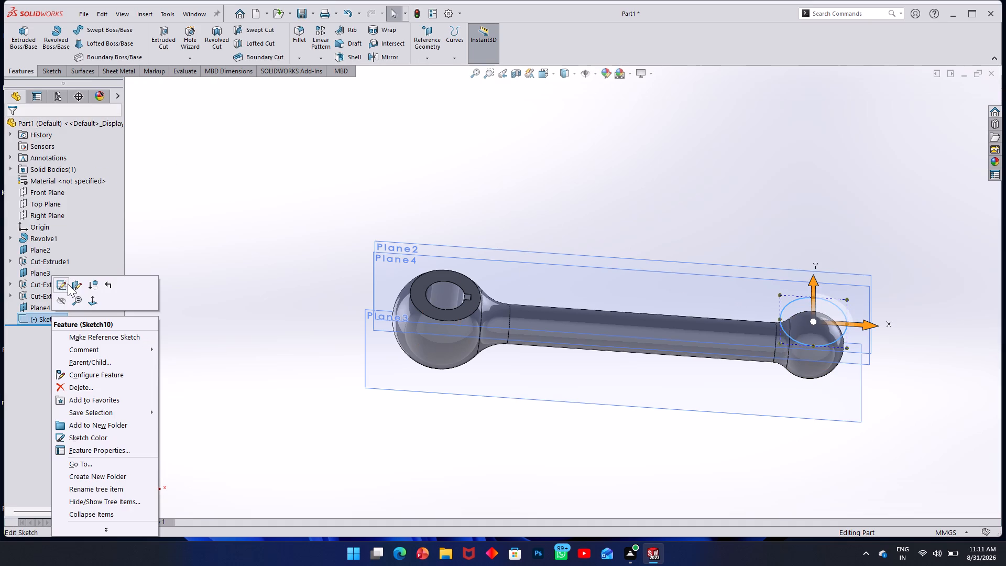
left_click(60, 286)
left_click(596, 412)
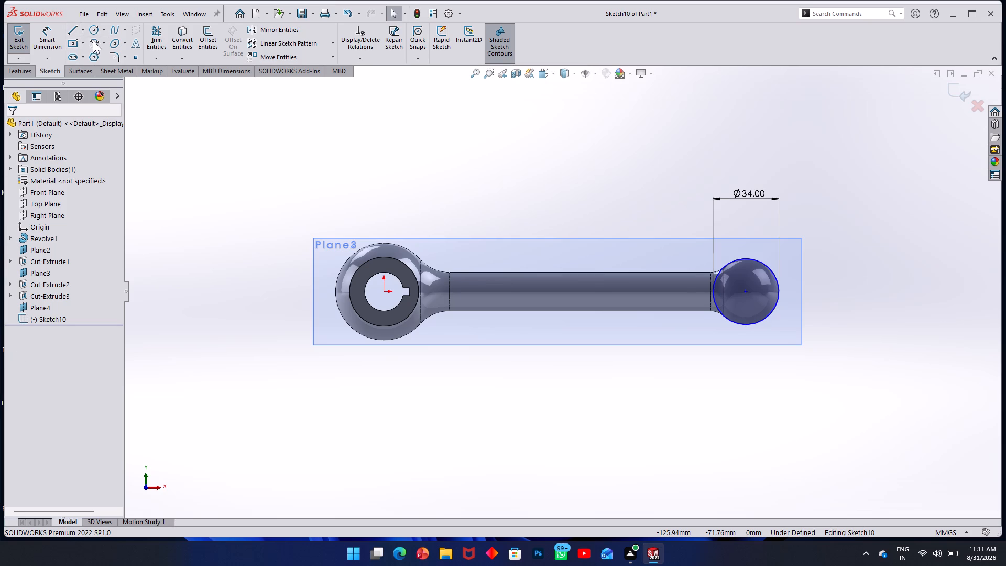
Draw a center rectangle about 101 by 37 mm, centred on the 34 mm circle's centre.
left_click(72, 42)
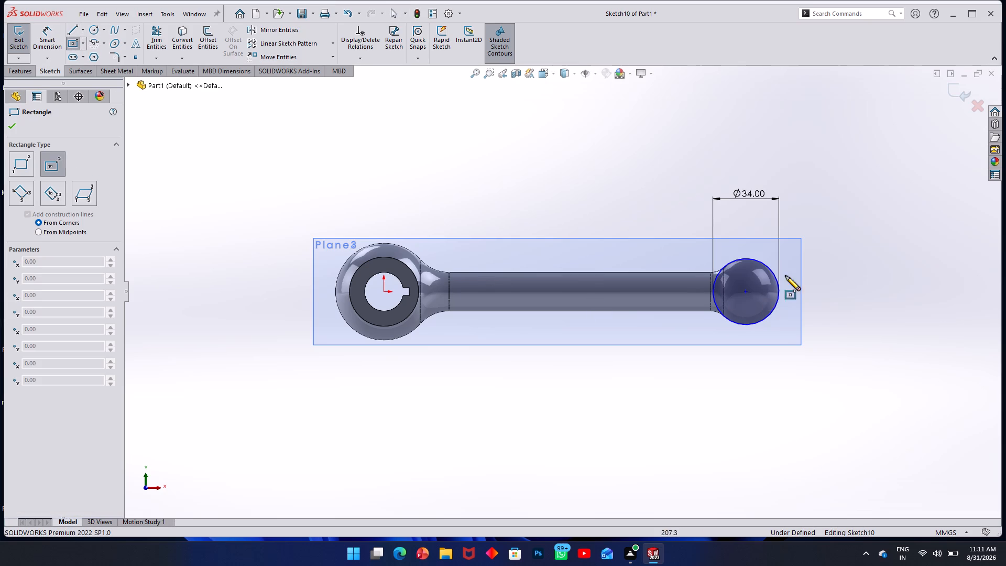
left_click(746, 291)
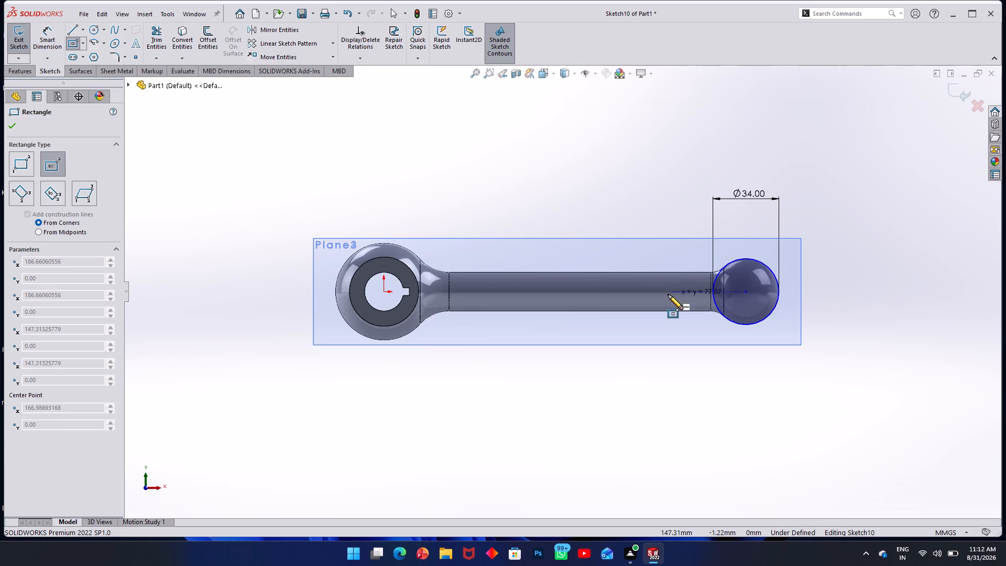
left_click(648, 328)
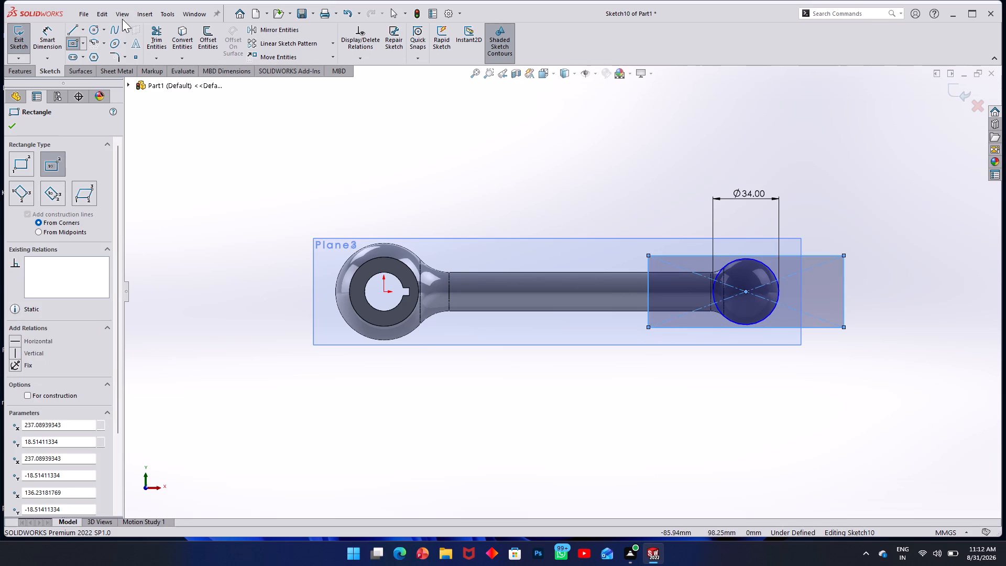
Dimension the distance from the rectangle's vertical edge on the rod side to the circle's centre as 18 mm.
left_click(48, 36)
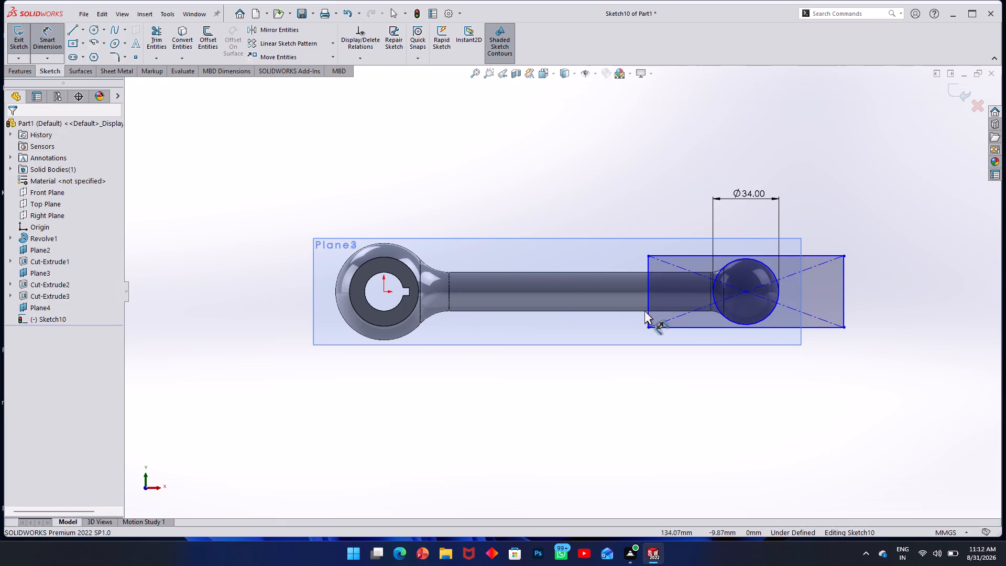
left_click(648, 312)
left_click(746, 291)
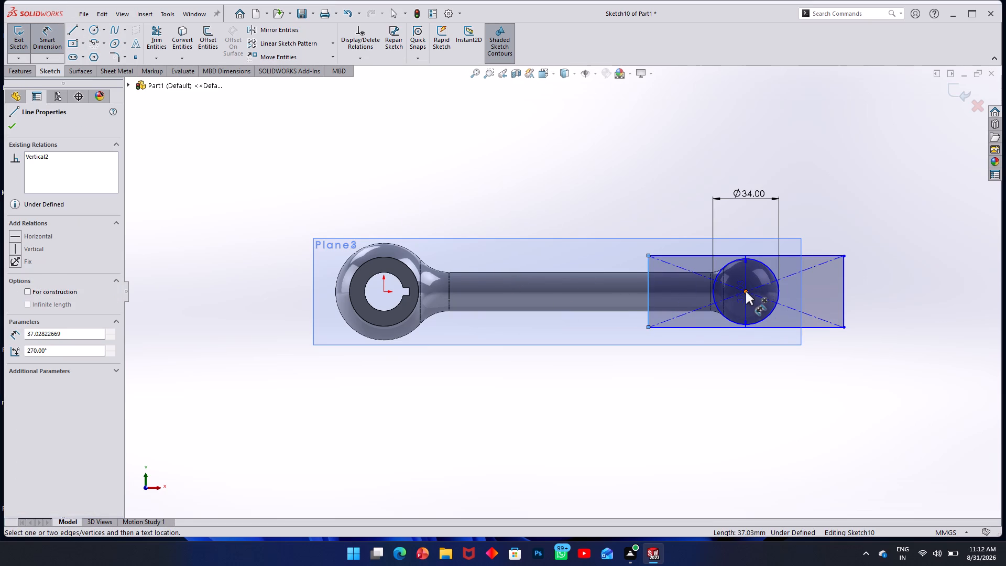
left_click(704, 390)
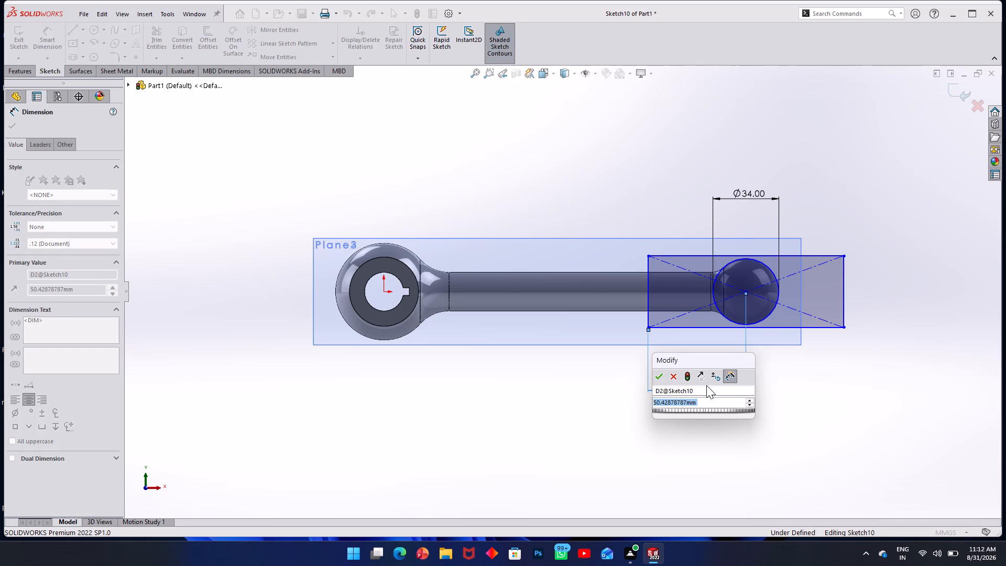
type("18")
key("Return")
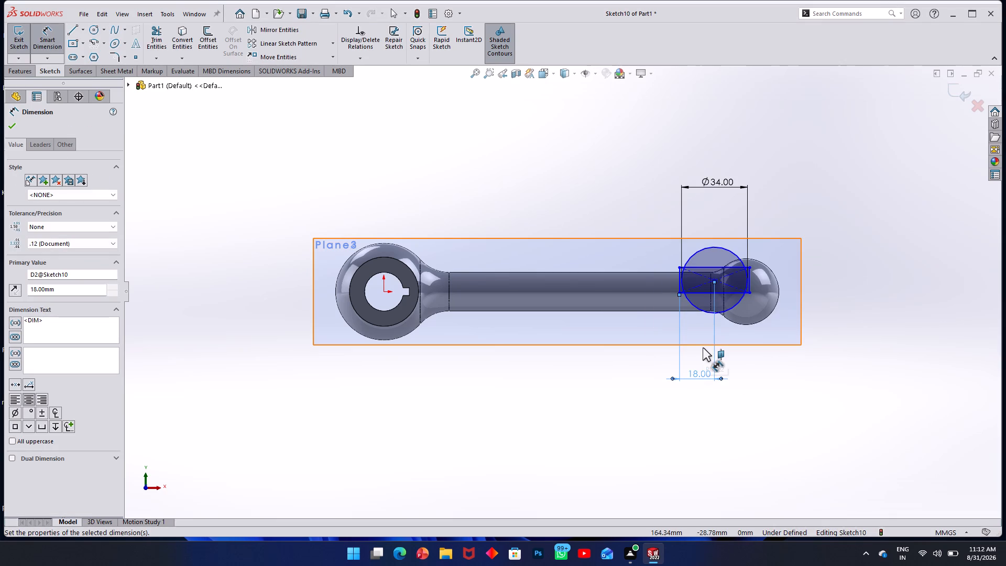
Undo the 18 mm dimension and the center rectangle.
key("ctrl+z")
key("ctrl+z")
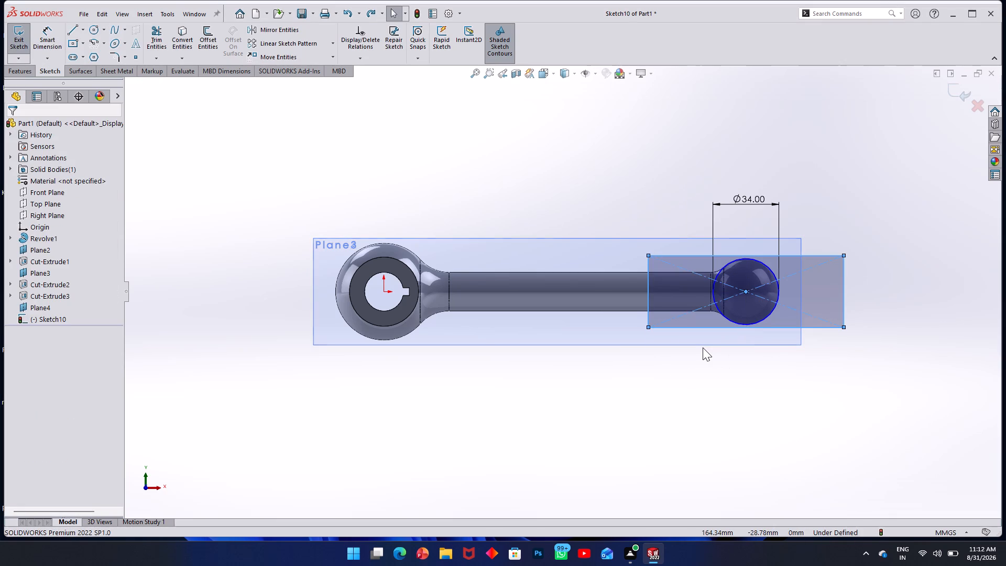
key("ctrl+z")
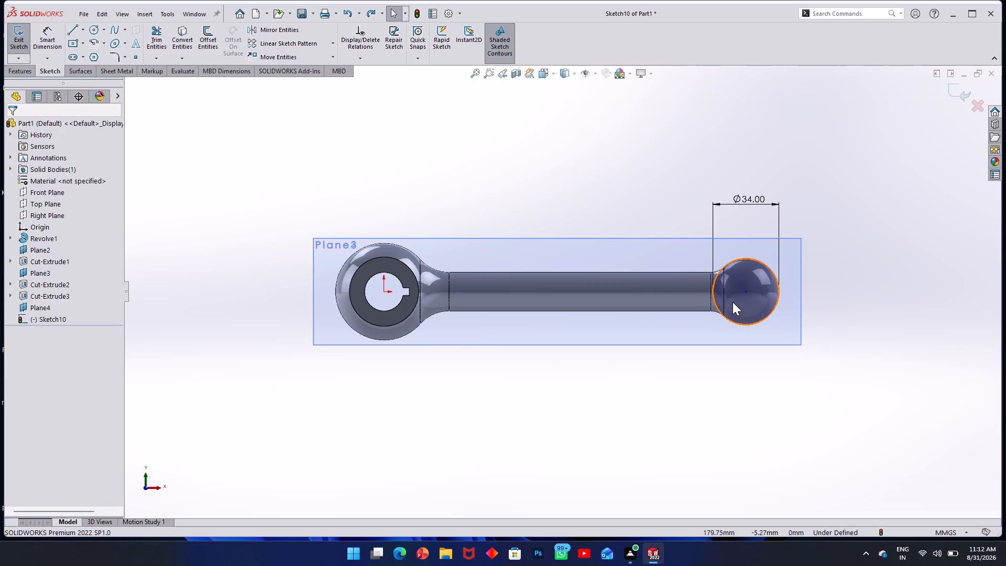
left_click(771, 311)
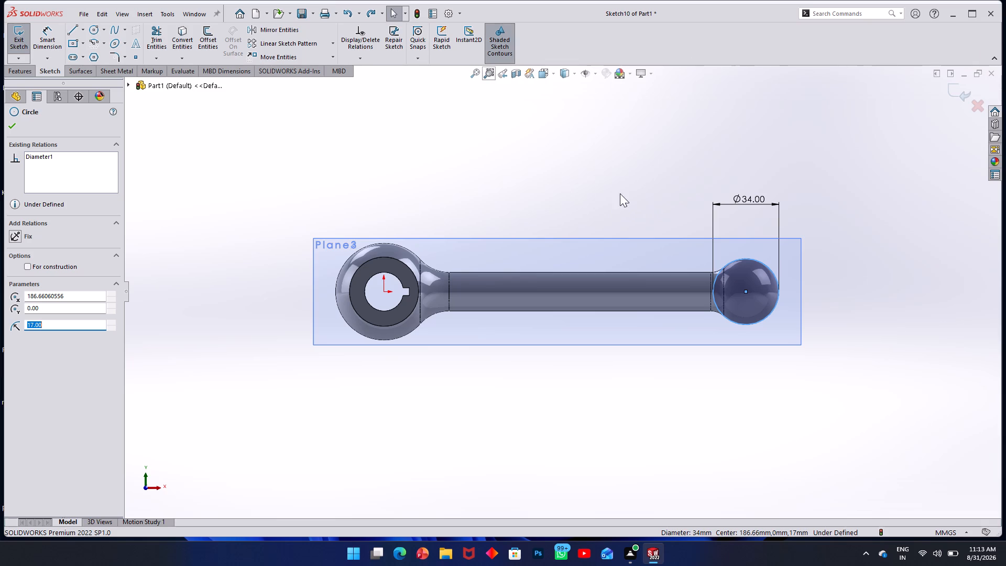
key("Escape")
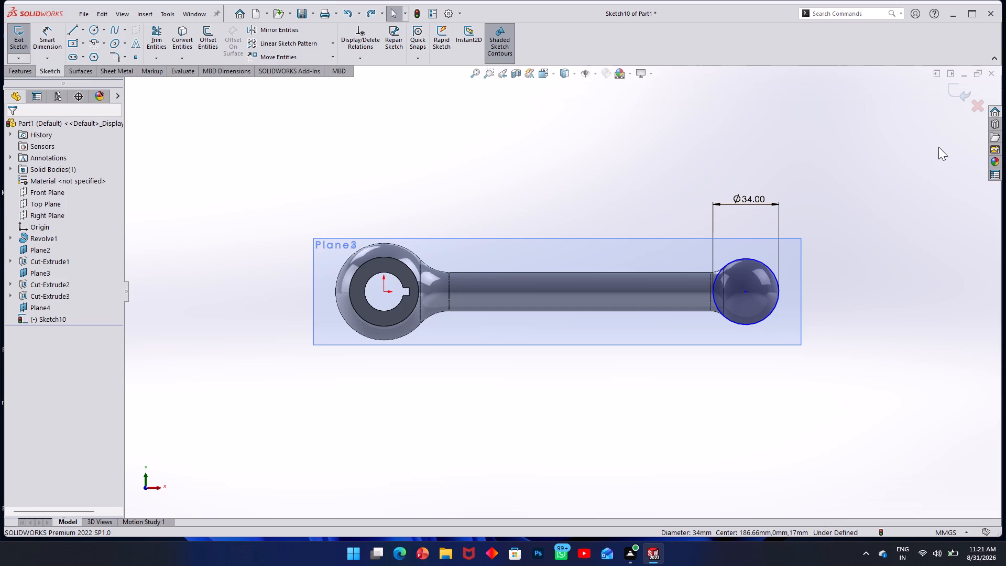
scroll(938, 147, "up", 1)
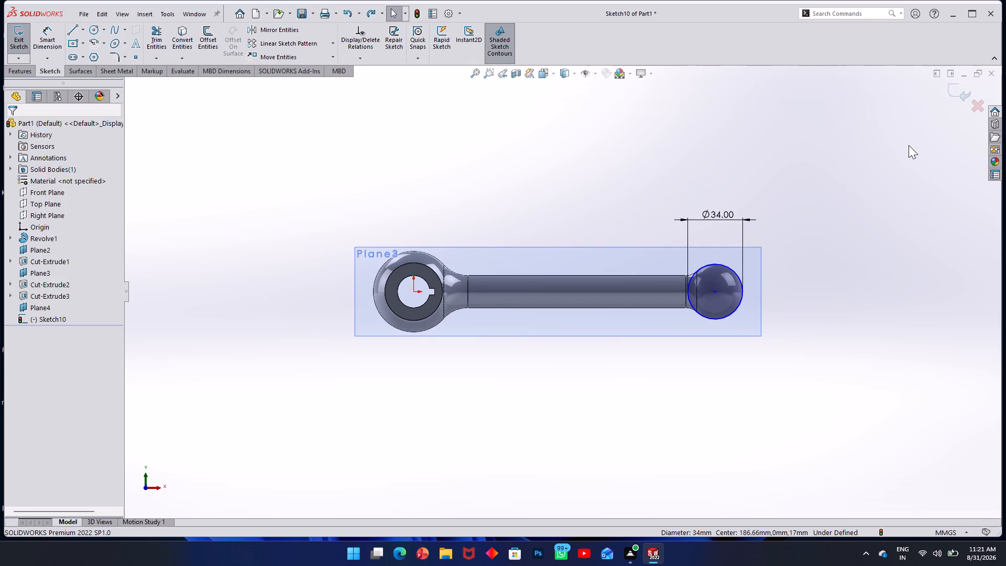
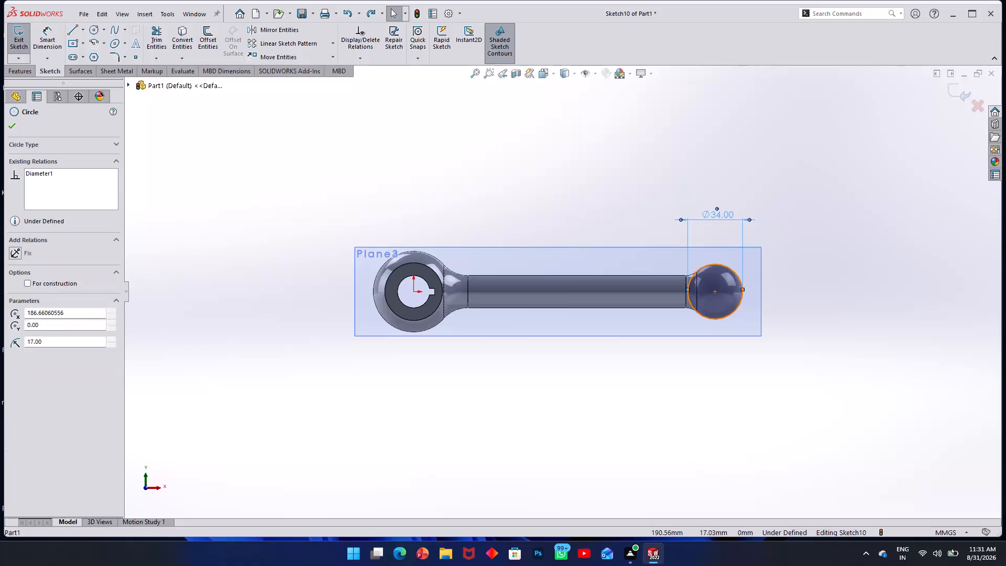
Examine the relations of the 34 mm circle and its position relative to the small ball.
right_click(854, 191)
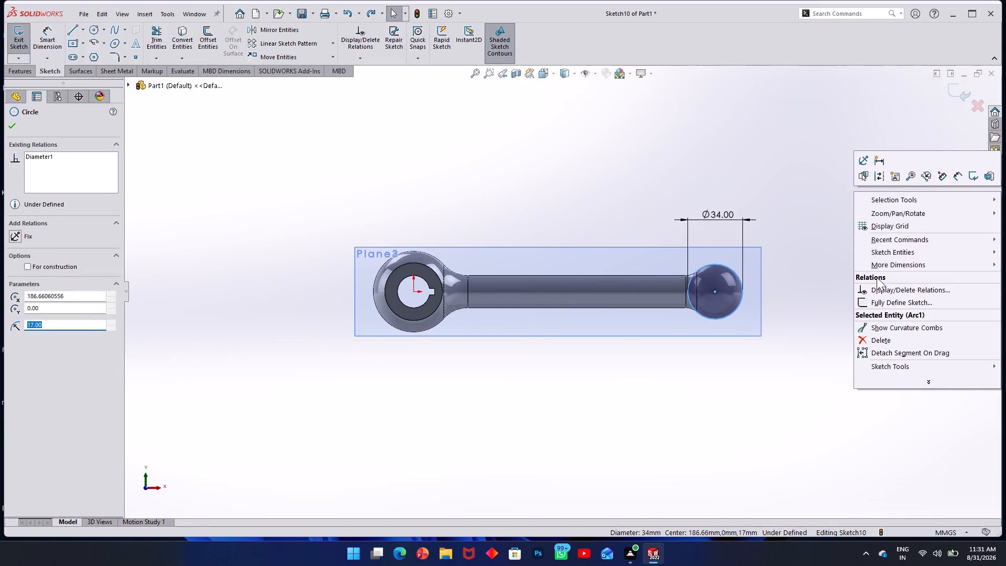
left_click(878, 296)
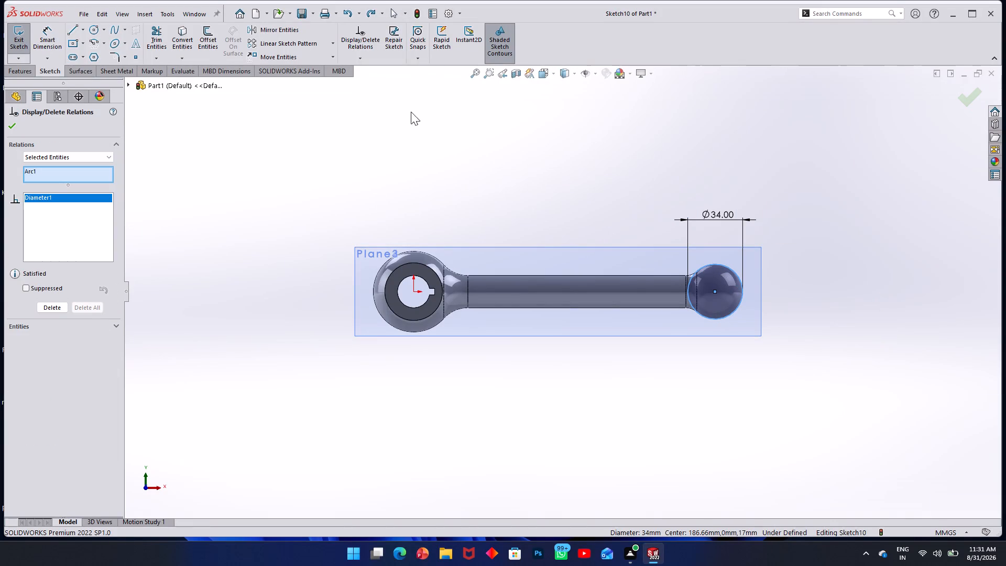
left_click(7, 125)
left_click(291, 144)
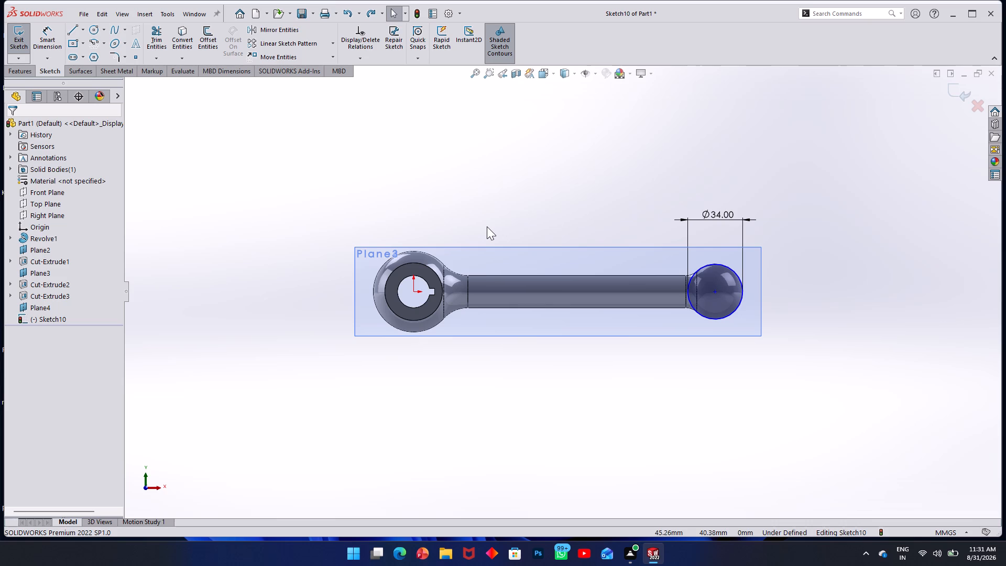
middle_click_drag(513, 254, 491, 198)
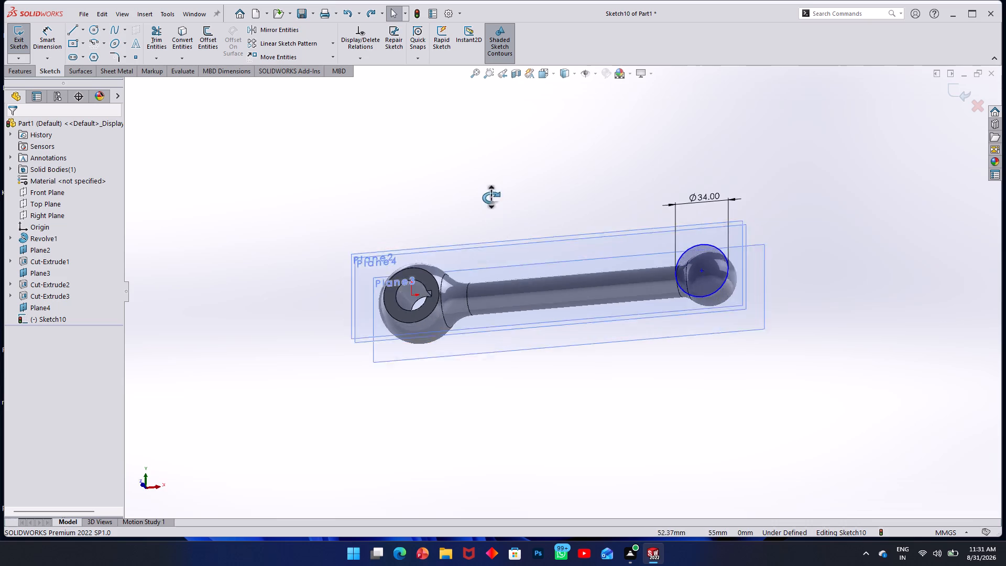
middle_click_drag(491, 198, 479, 96)
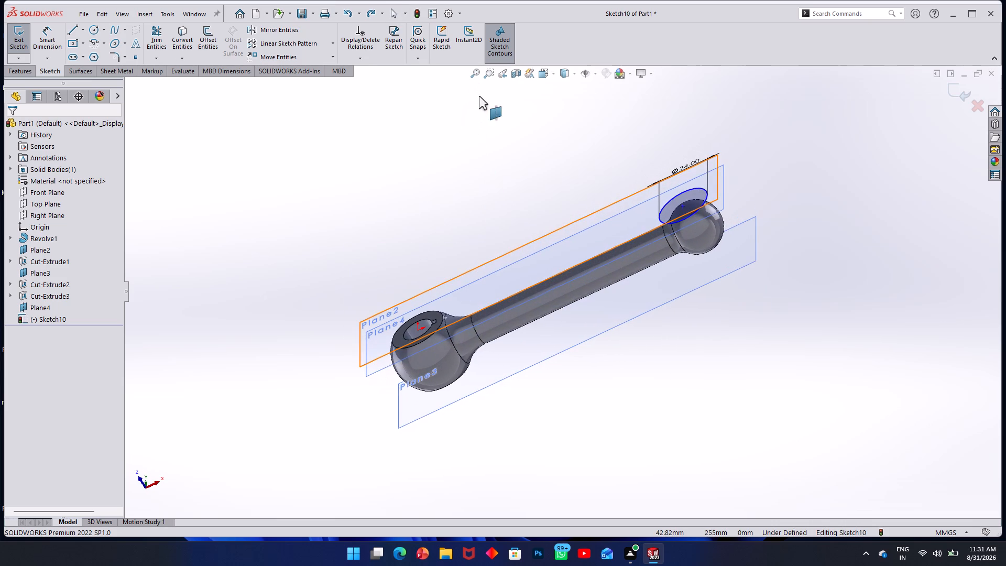
middle_click_drag(475, 199, 494, 347)
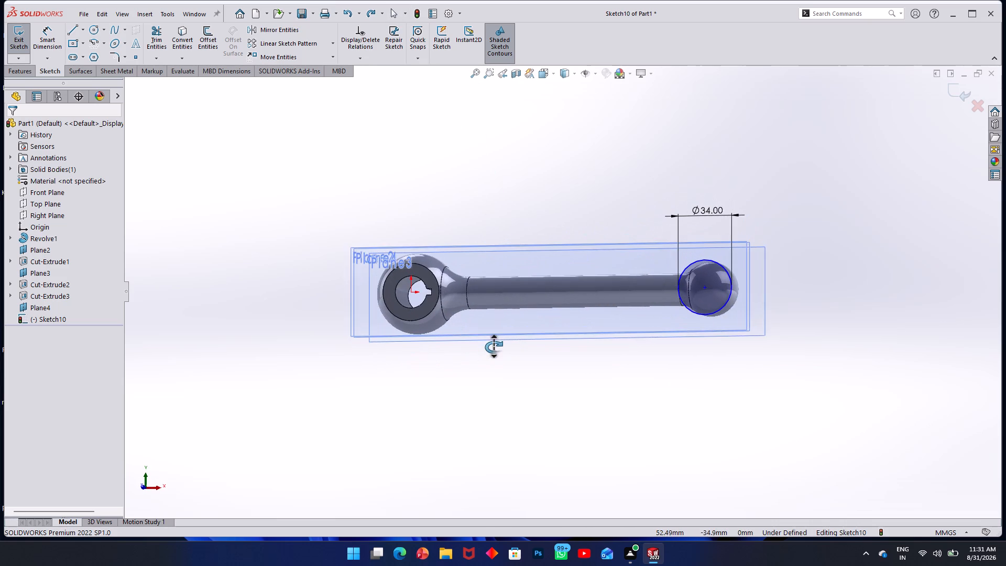
middle_click_drag(494, 347, 495, 346)
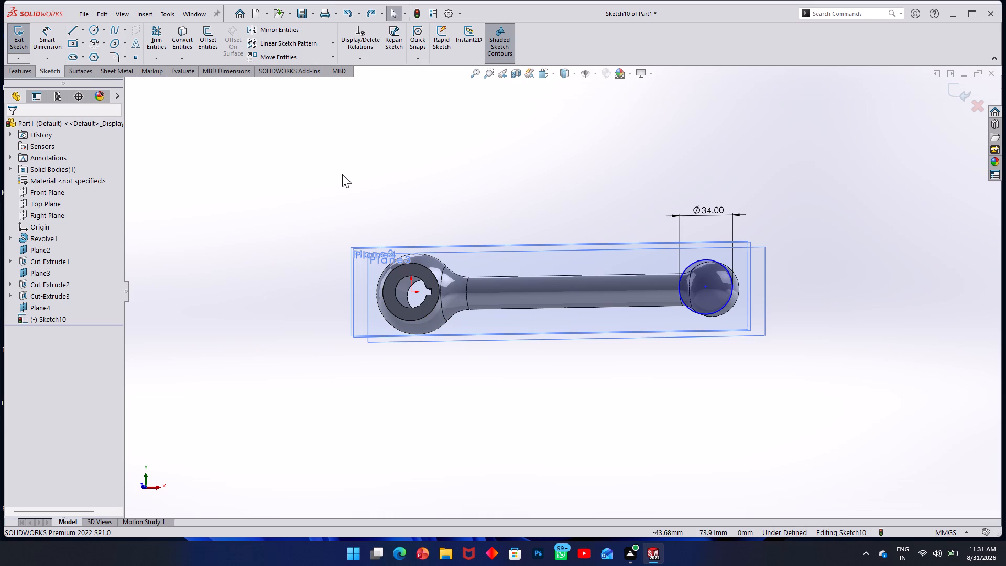
Undo the 34 mm circle, Sketch10 and Plane4.
key("ctrl+z")
key("ctrl+z")
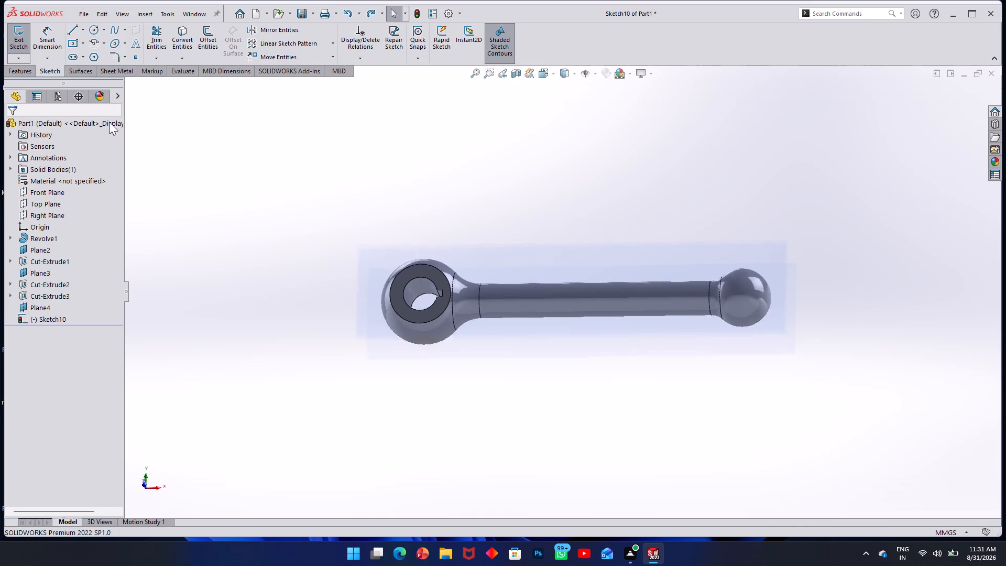
key("ctrl+z")
key("ctrl+z")
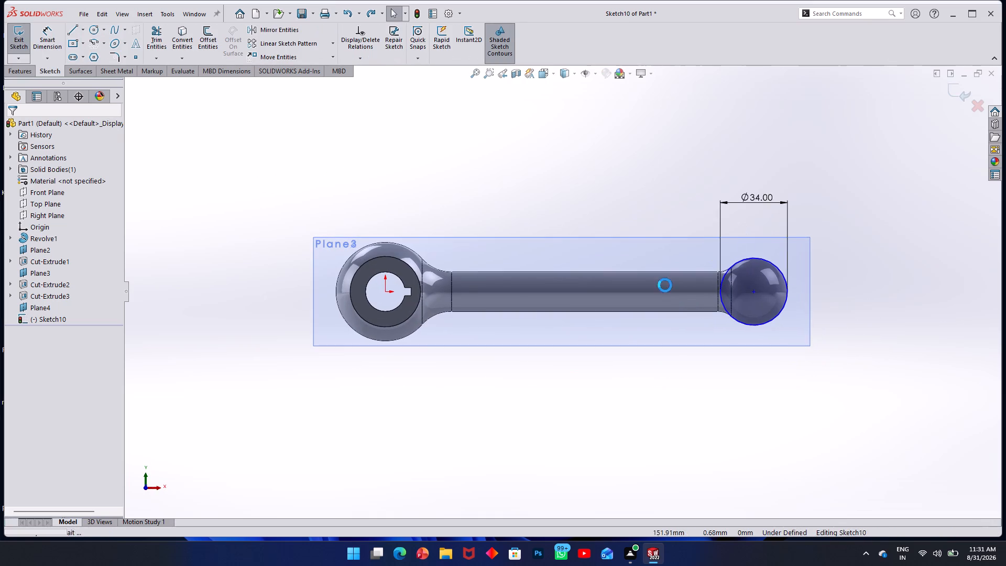
key("ctrl+z")
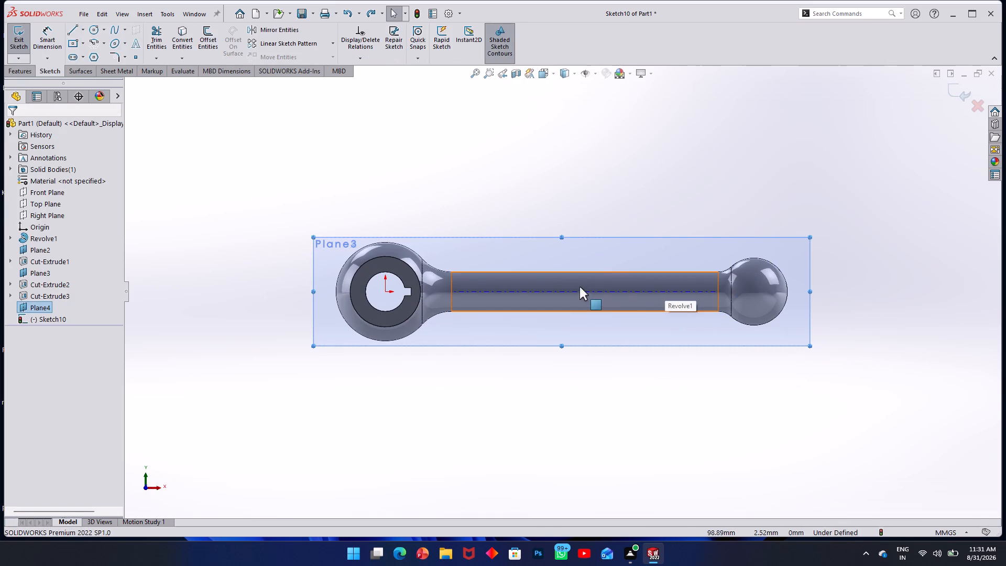
middle_click_drag(579, 287, 554, 118)
scroll(579, 287, "up", 1)
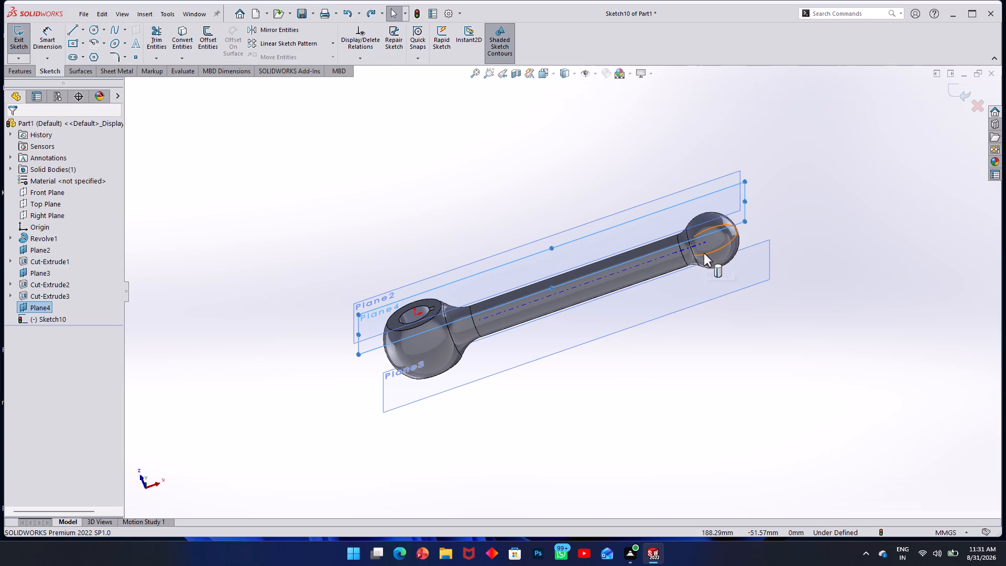
key("ctrl+z")
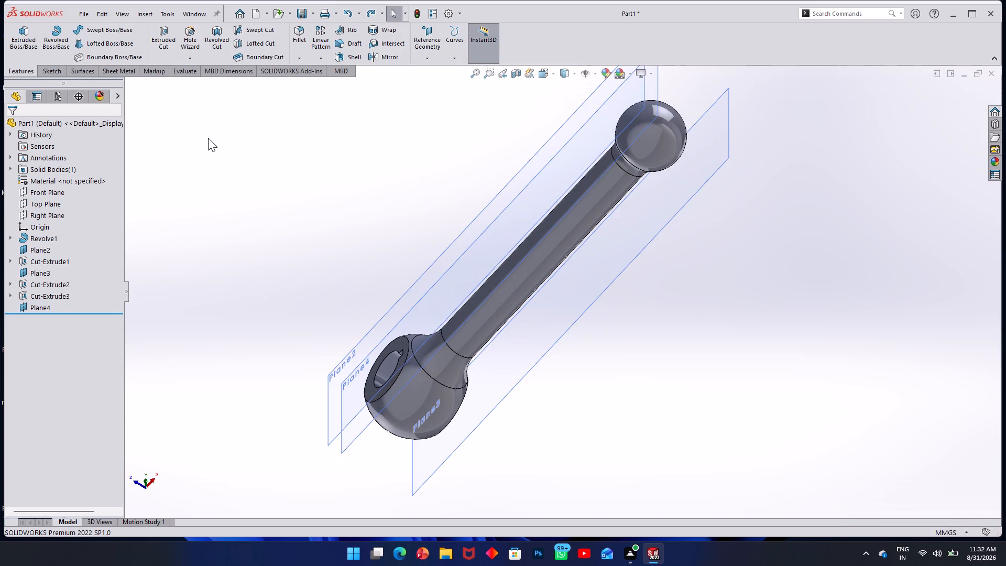
key("ctrl+z")
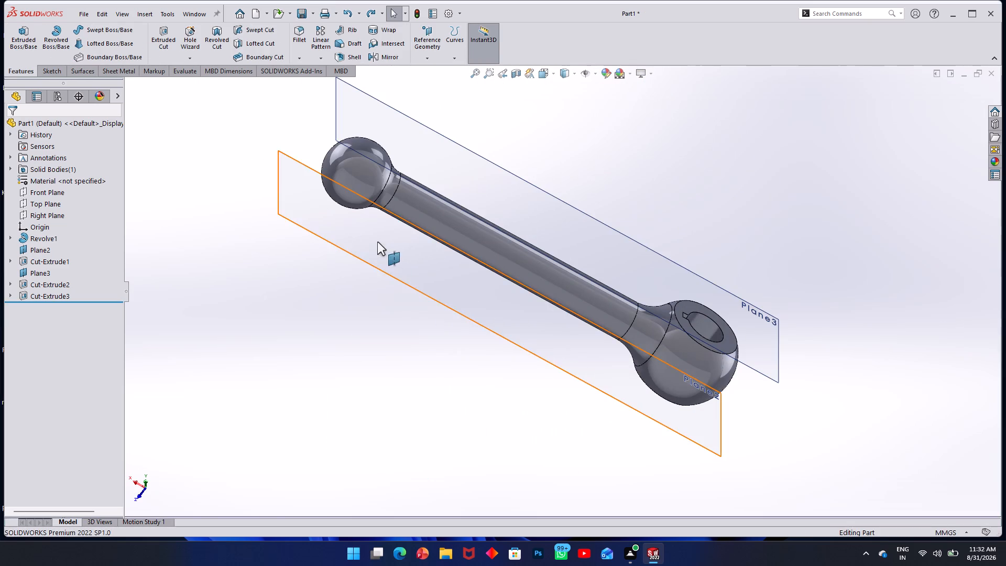
Start a sketch on the Front Plane and draw a circle about 24 mm in diameter centred on the small ball.
middle_click_drag(361, 231, 545, 268)
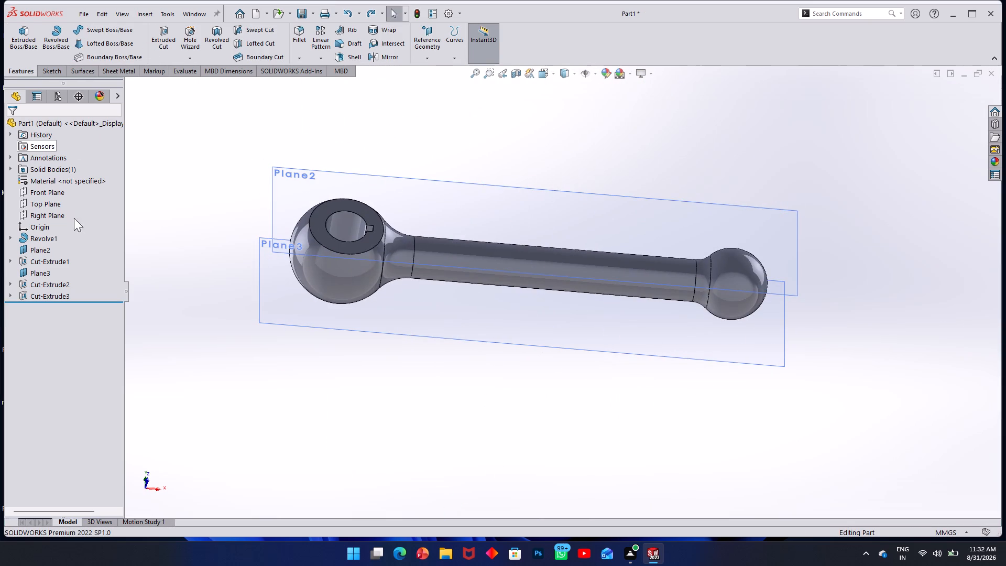
left_click(52, 188)
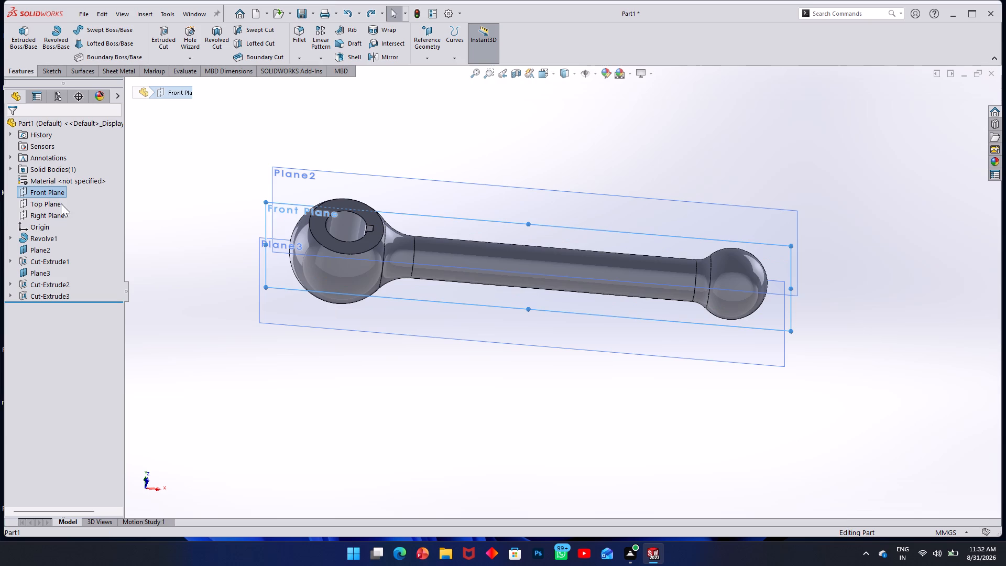
left_click(51, 71)
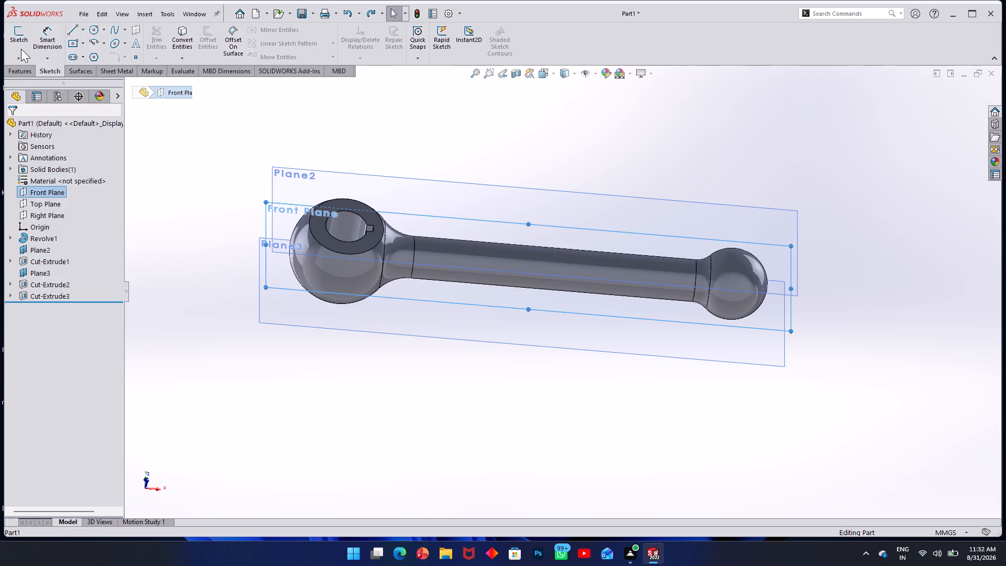
left_click(21, 40)
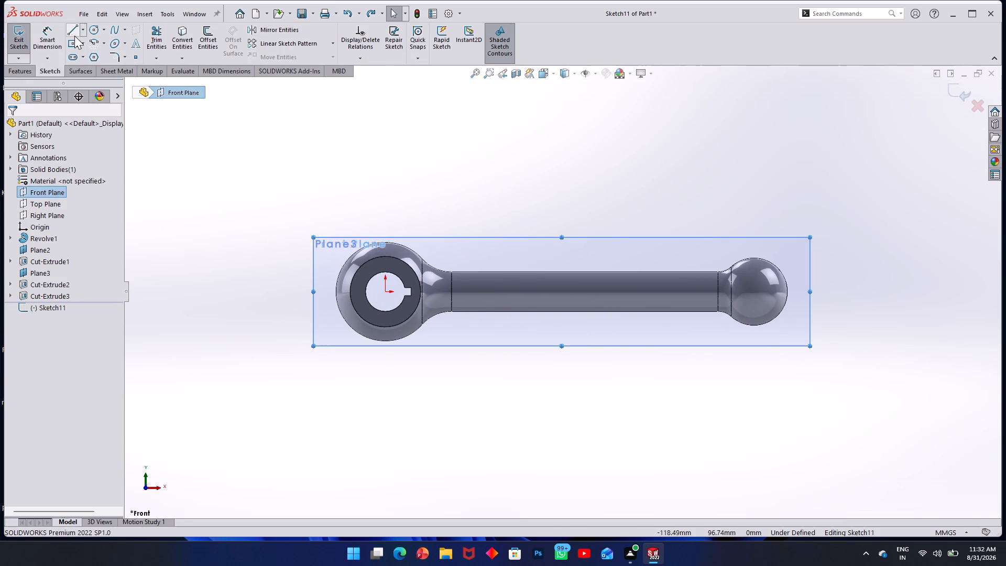
left_click(91, 29)
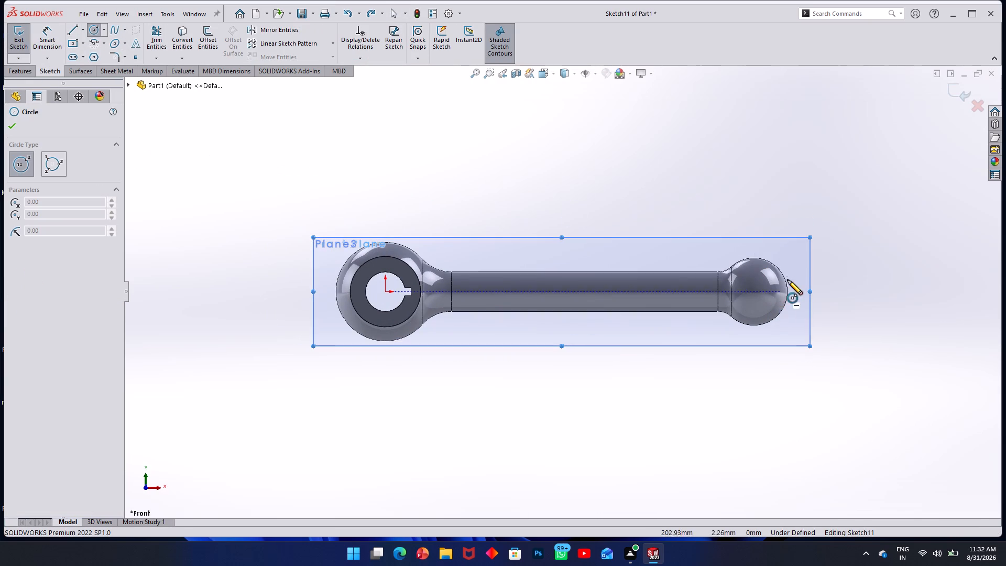
left_click(756, 292)
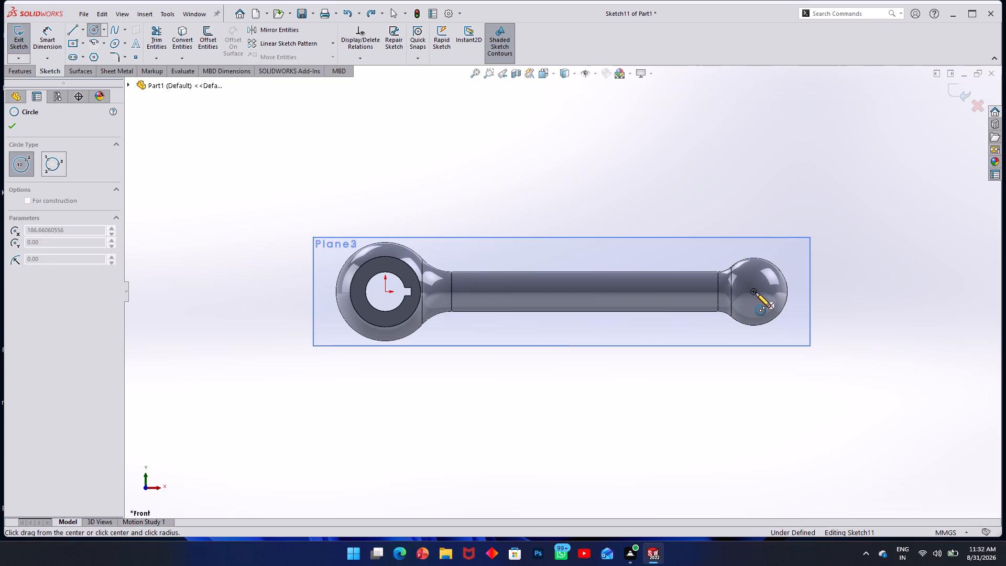
left_click(762, 314)
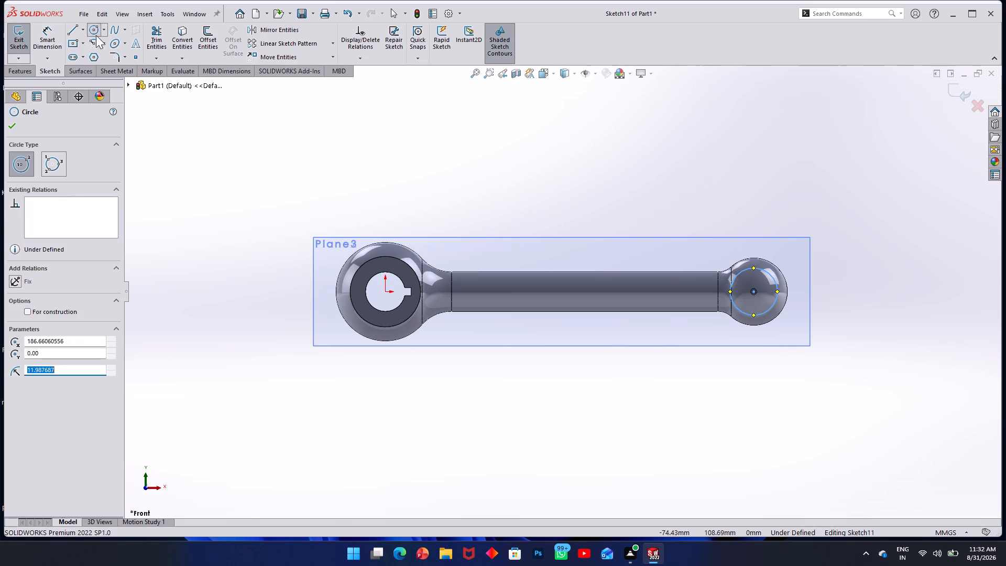
Dimension the new circle's diameter as 34 mm.
left_click(47, 41)
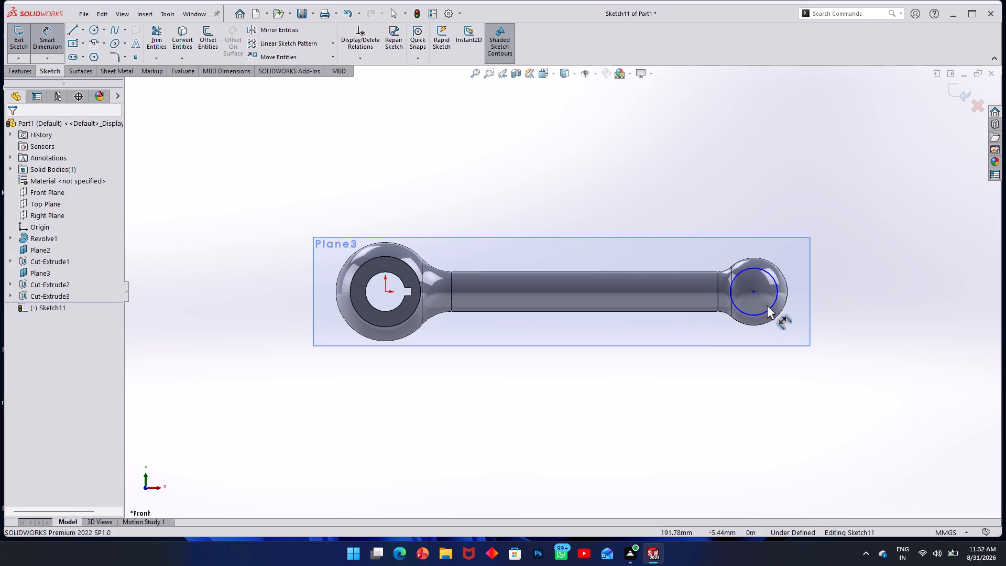
left_click(770, 307)
left_click(846, 289)
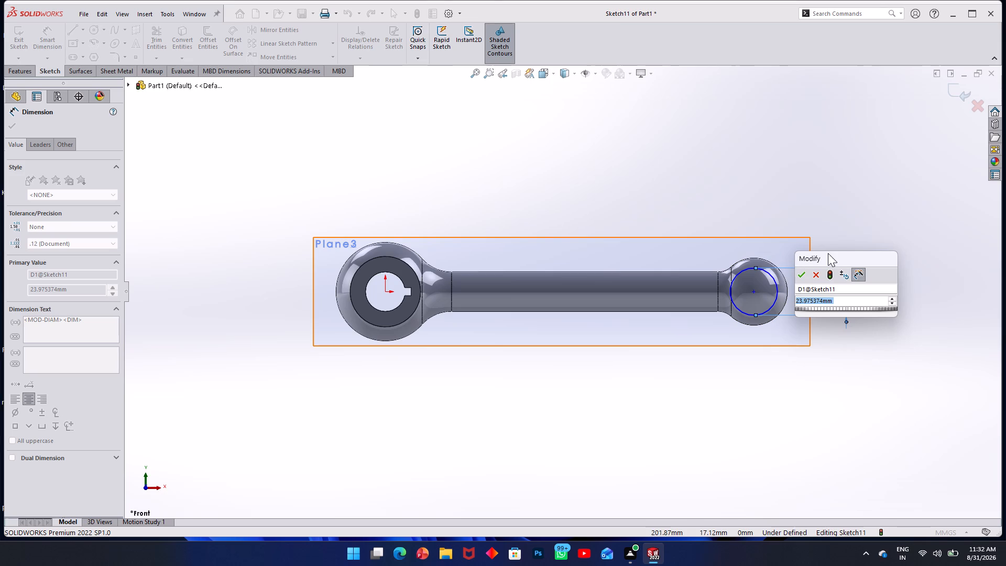
type("34")
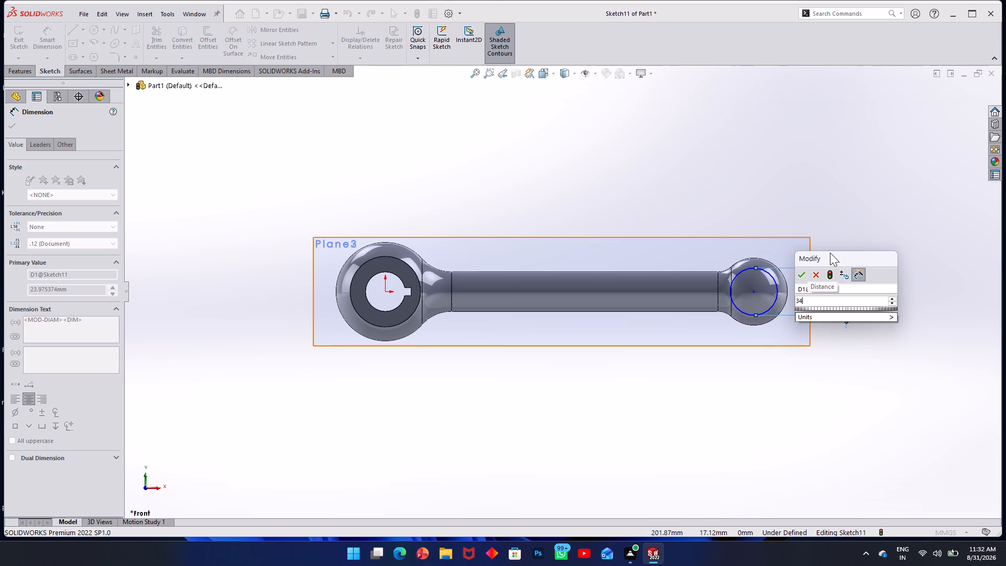
key("Return")
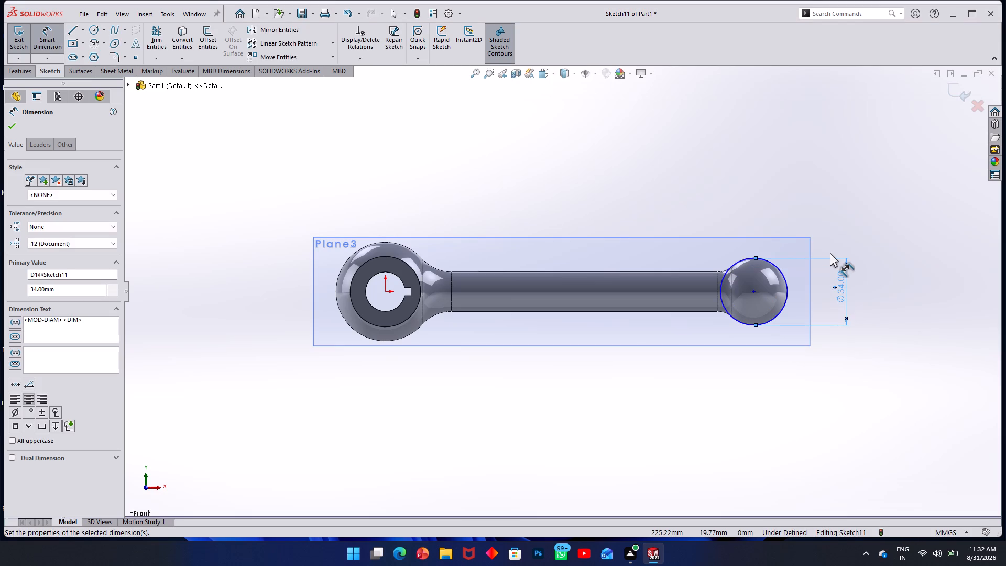
left_click(474, 175)
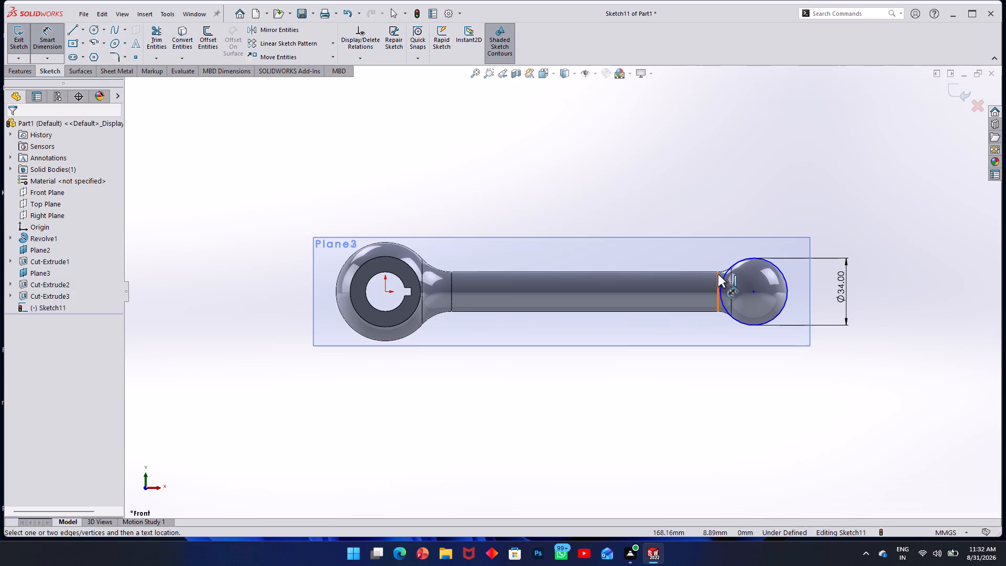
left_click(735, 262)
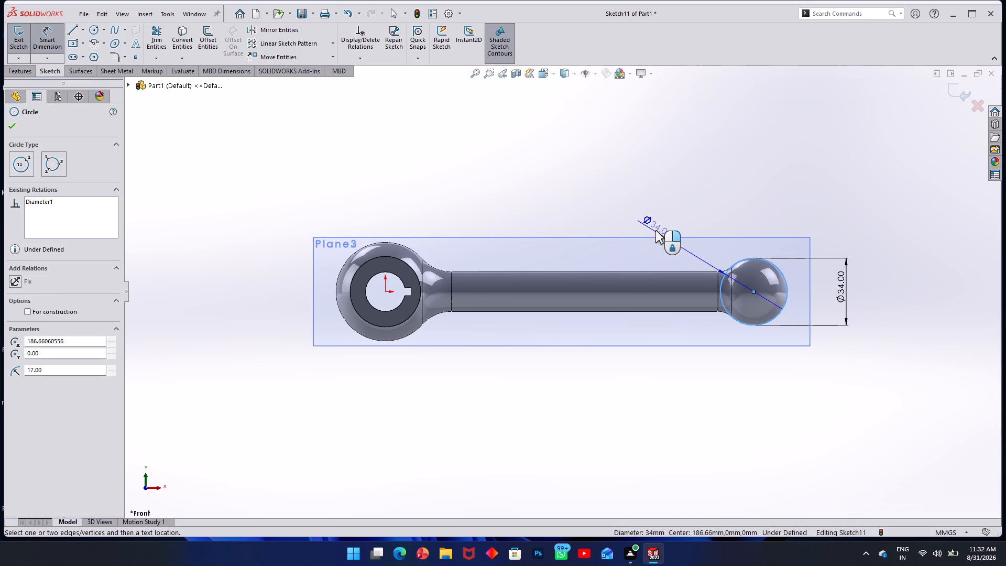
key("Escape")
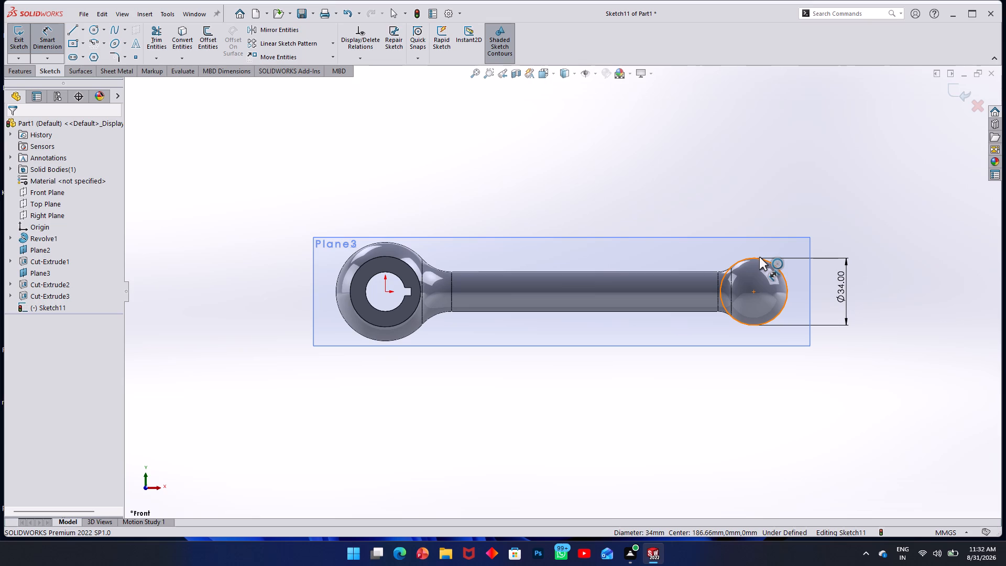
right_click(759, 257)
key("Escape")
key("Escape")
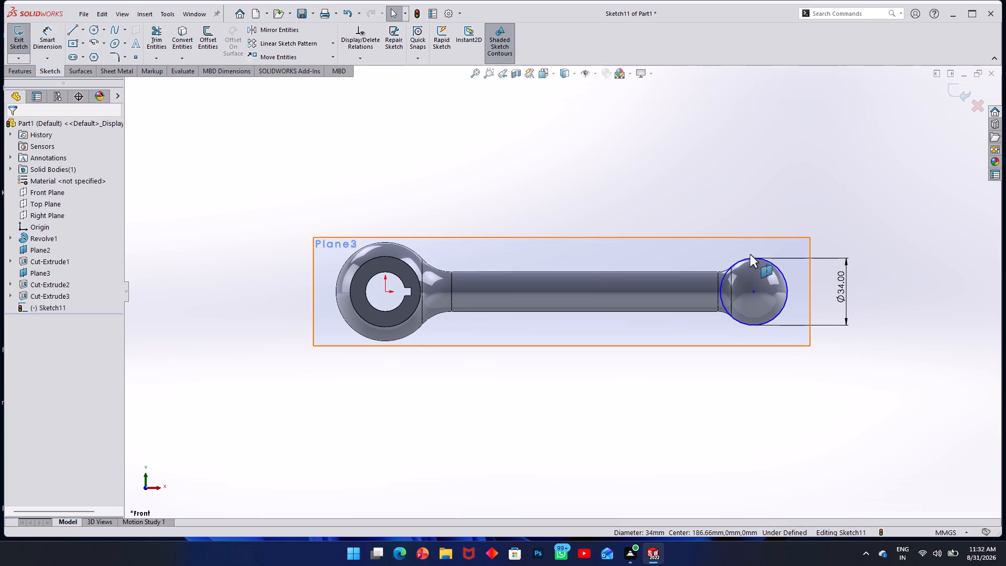
Apply Fully Define Sketch to the 34 mm circle, with relations and dimensions included.
left_click(752, 258)
right_click(738, 187)
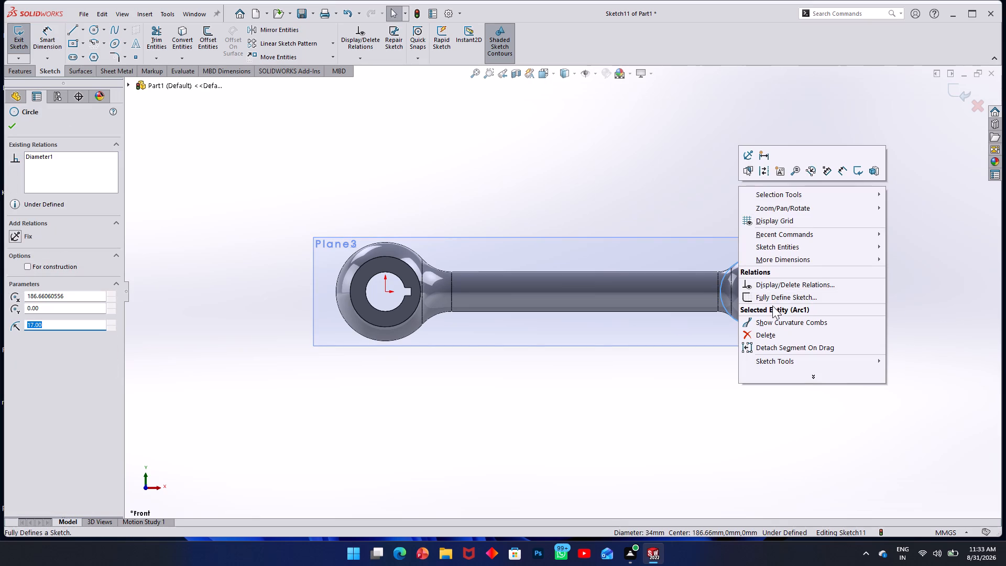
left_click(772, 300)
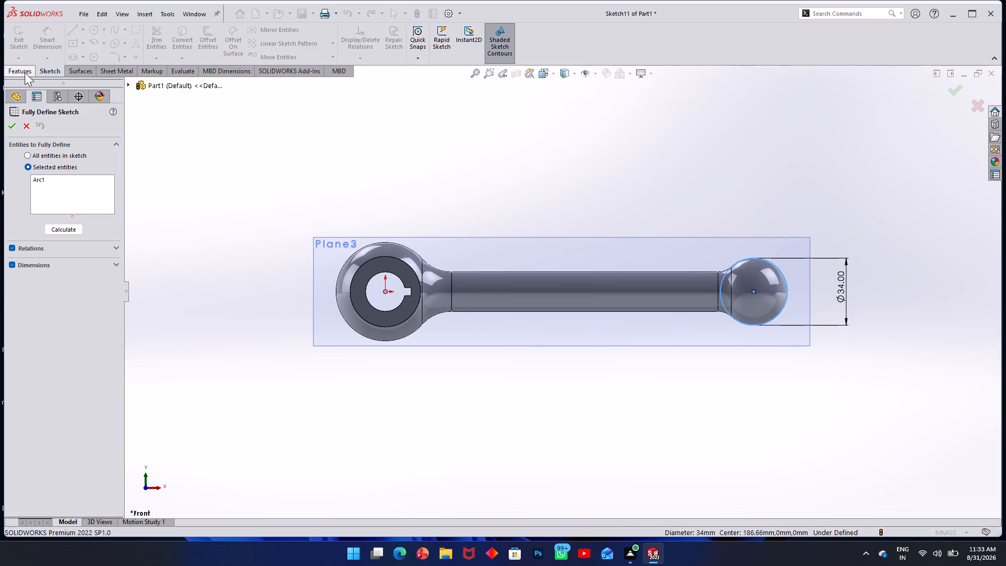
left_click(14, 126)
left_click(448, 110)
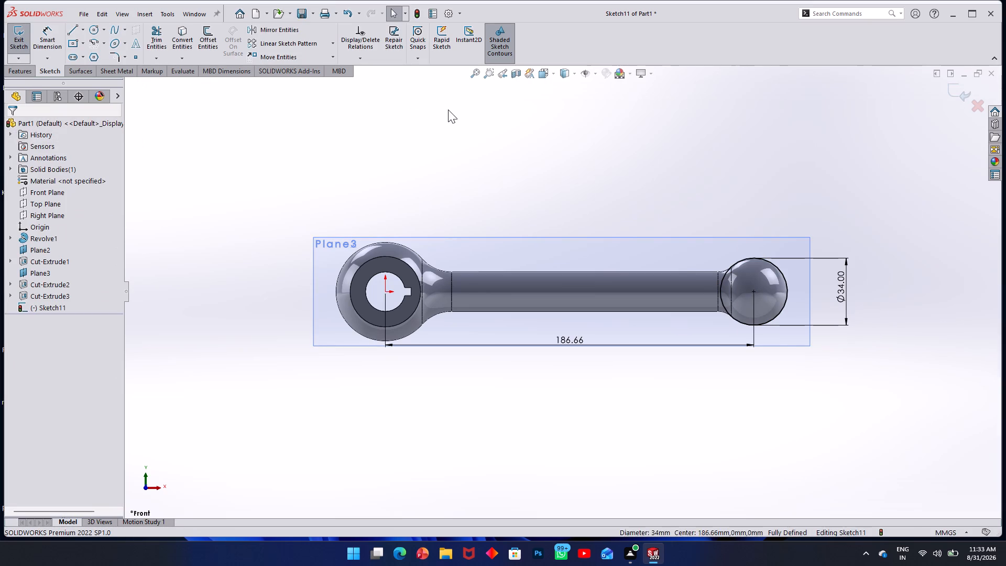
Draw a centre rectangle about 97 mm by 13 mm centred on the small ball's 34 mm circle.
scroll(586, 202, "up", 3)
middle_click_drag(603, 230, 575, 132)
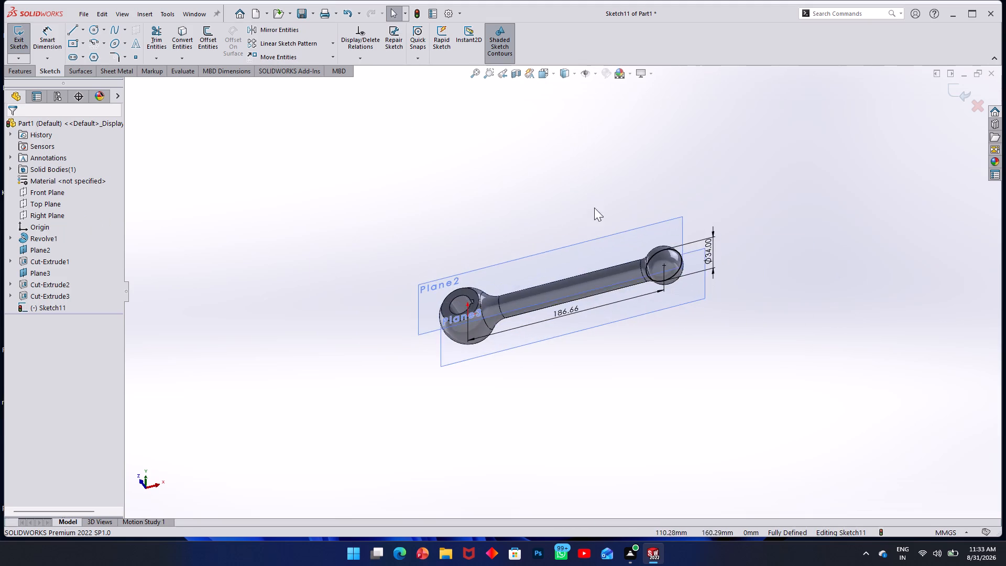
scroll(633, 281, "down", 4)
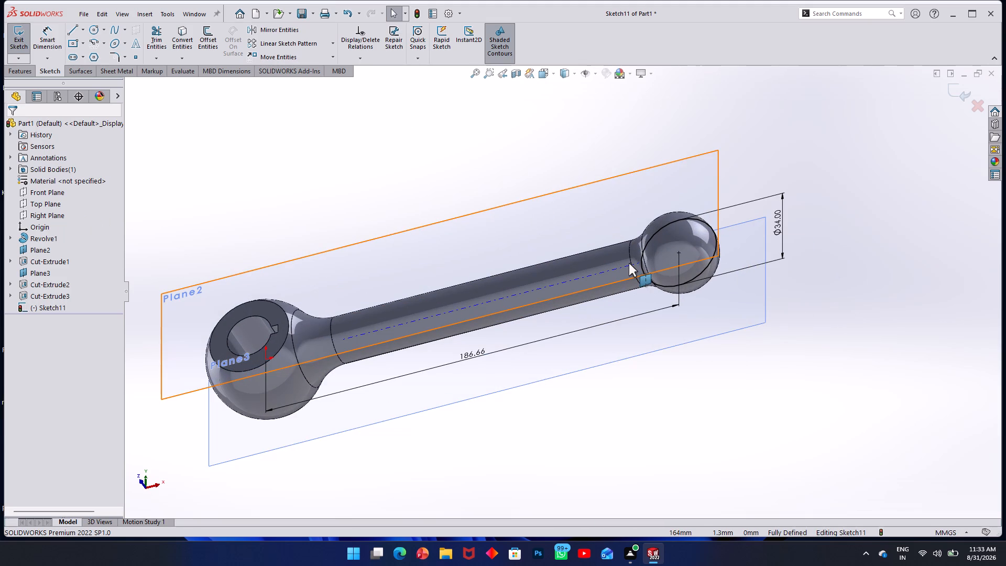
key("ctrl+8")
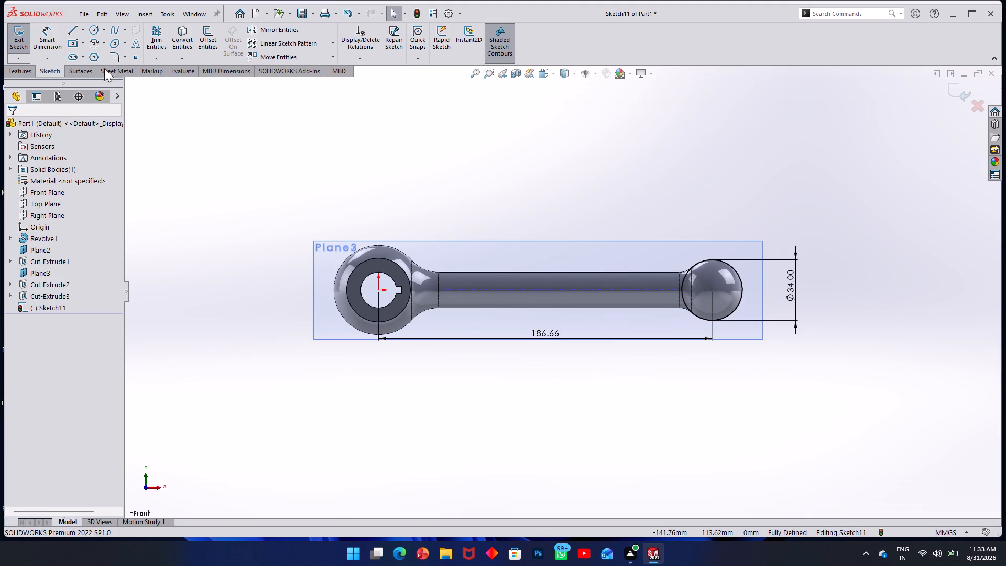
left_click(73, 41)
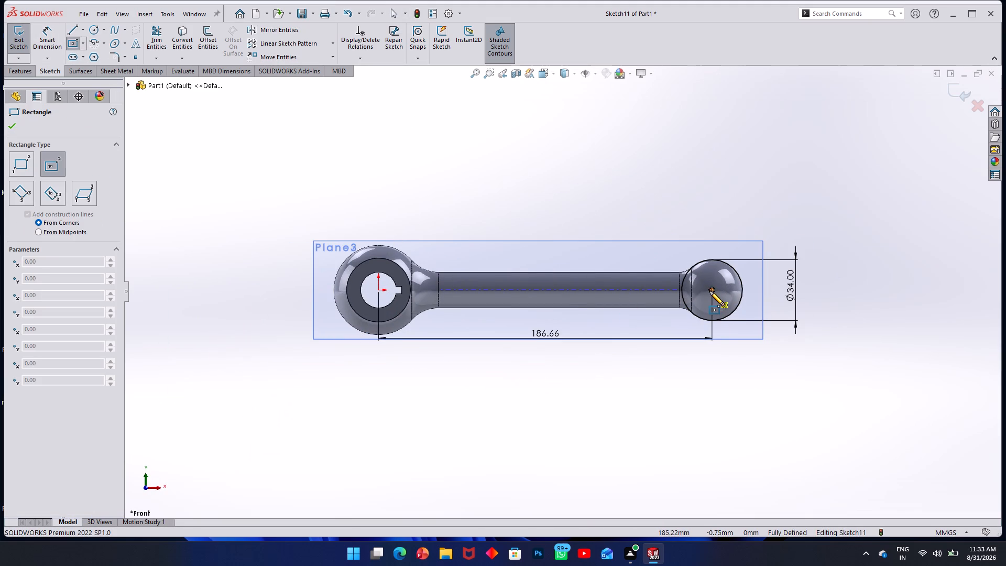
left_click(711, 290)
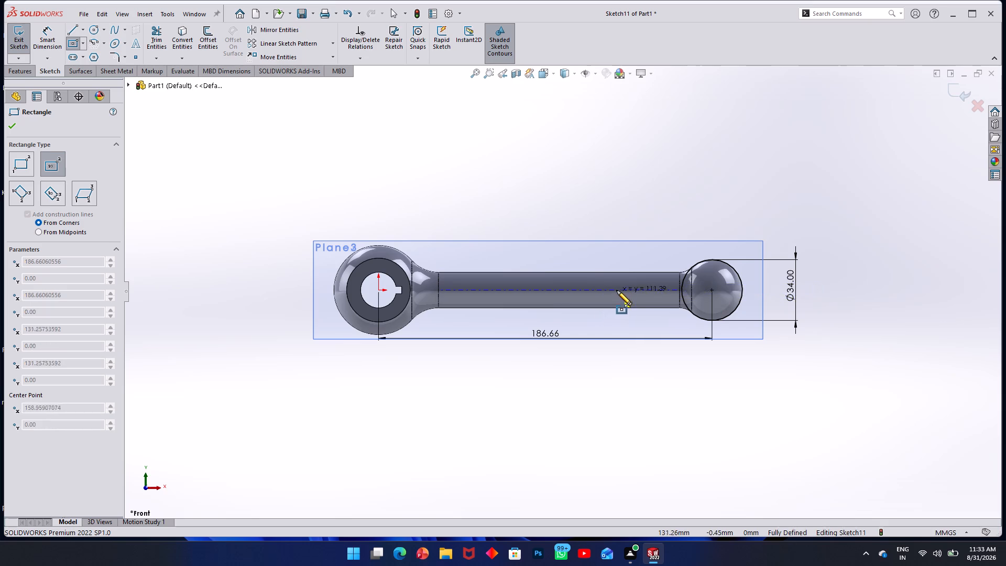
left_click(626, 302)
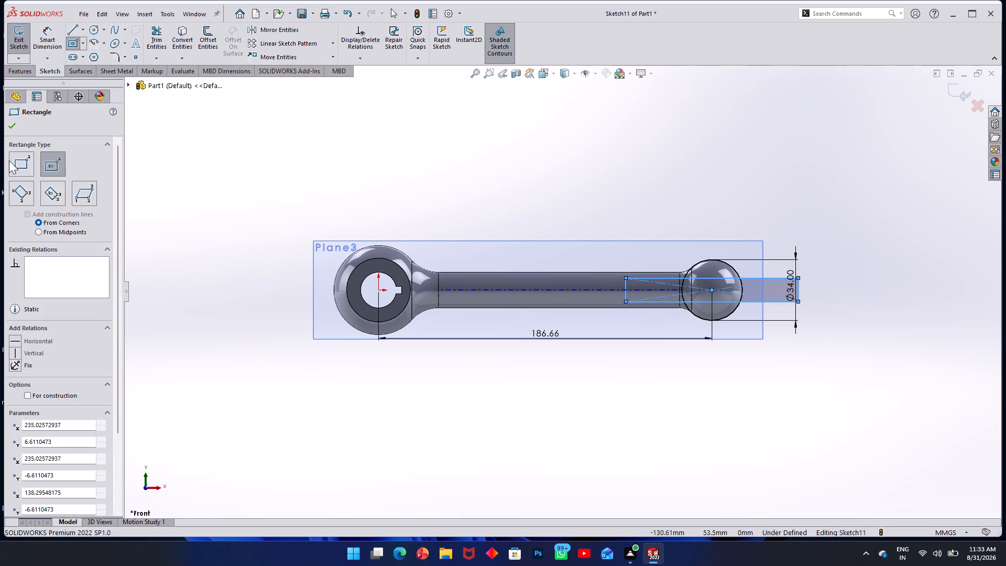
Dimension the distance from the rectangle's short side on the rod to the small ball's centre as 38 mm.
left_click(41, 41)
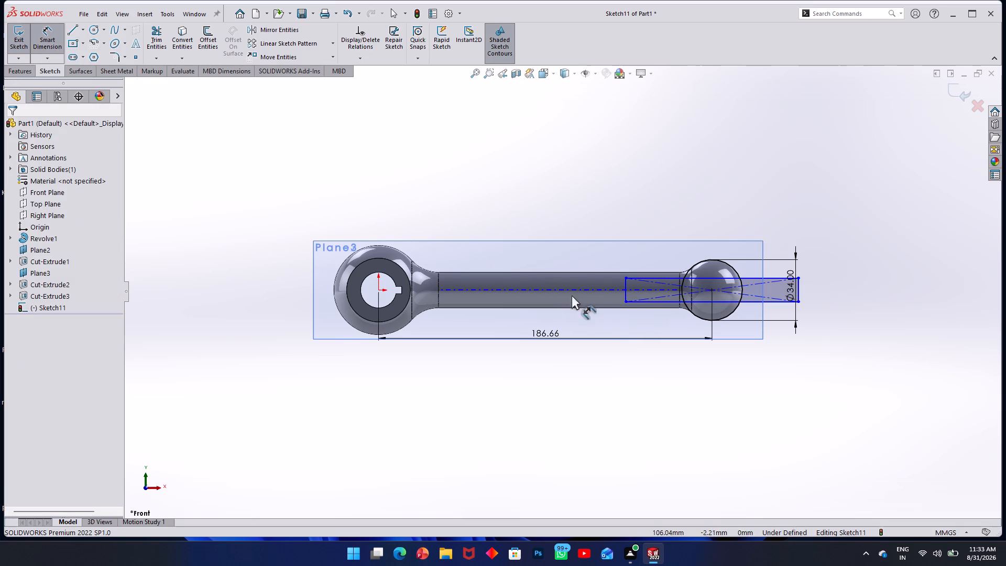
left_click(625, 293)
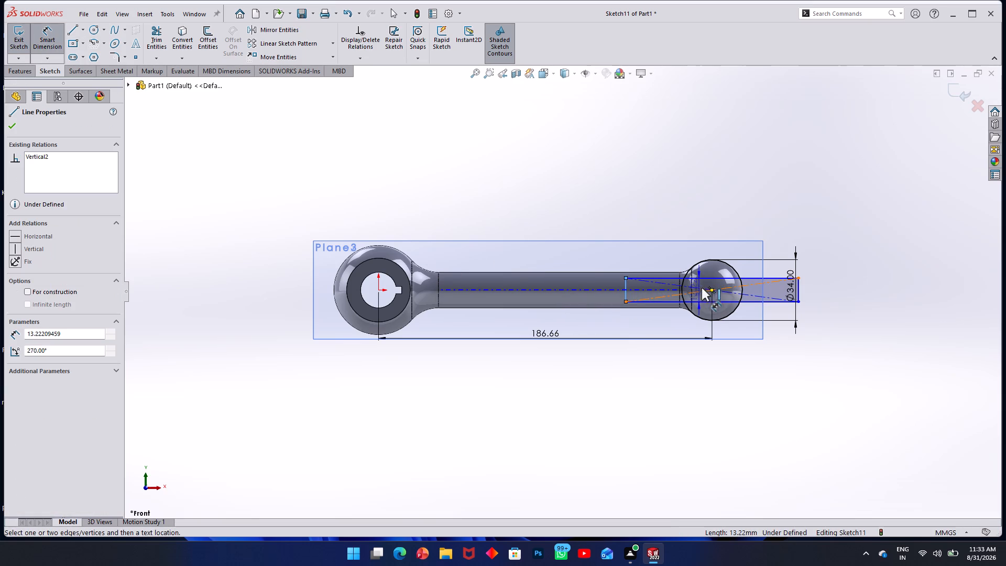
left_click(713, 287)
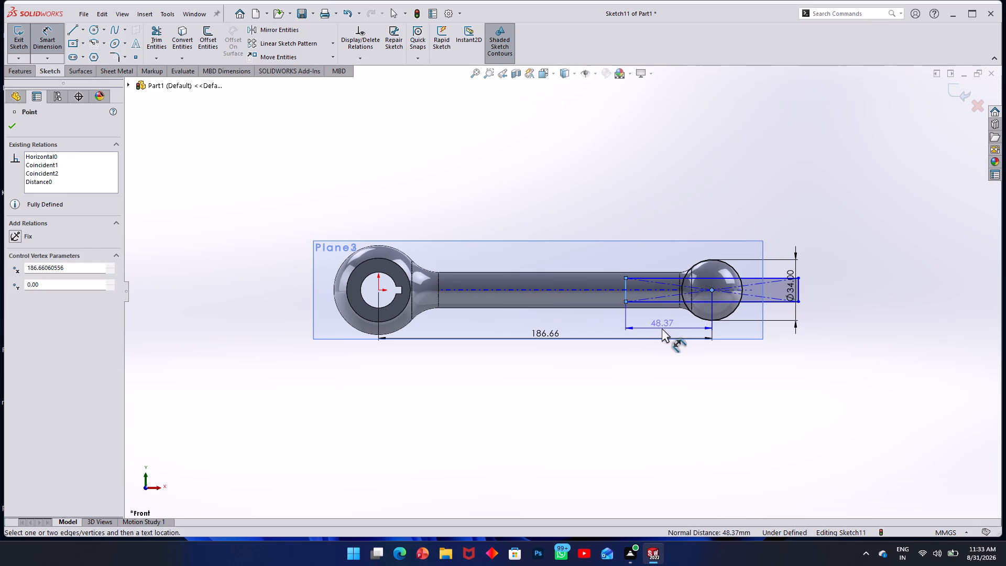
left_click(662, 328)
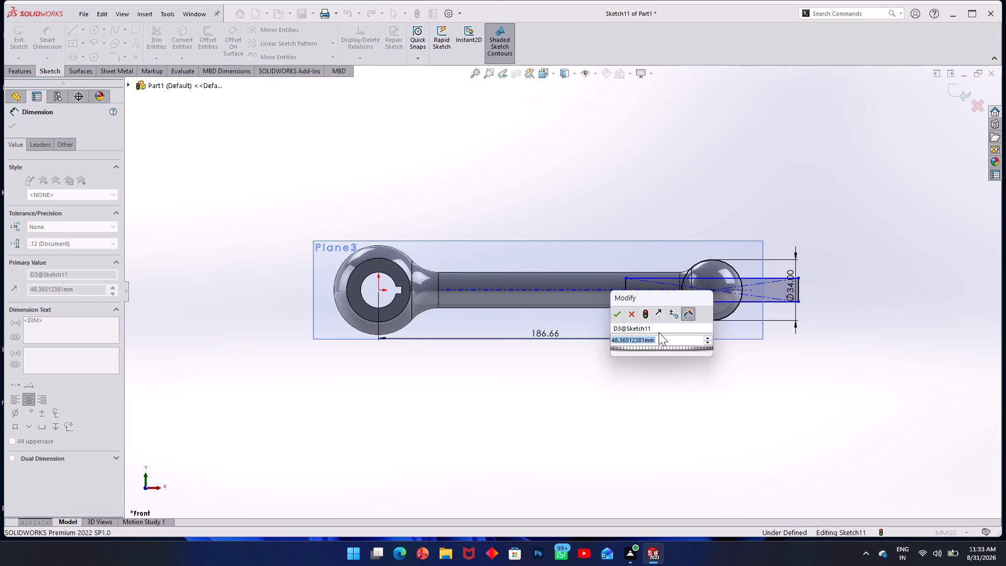
type("38")
key("Return")
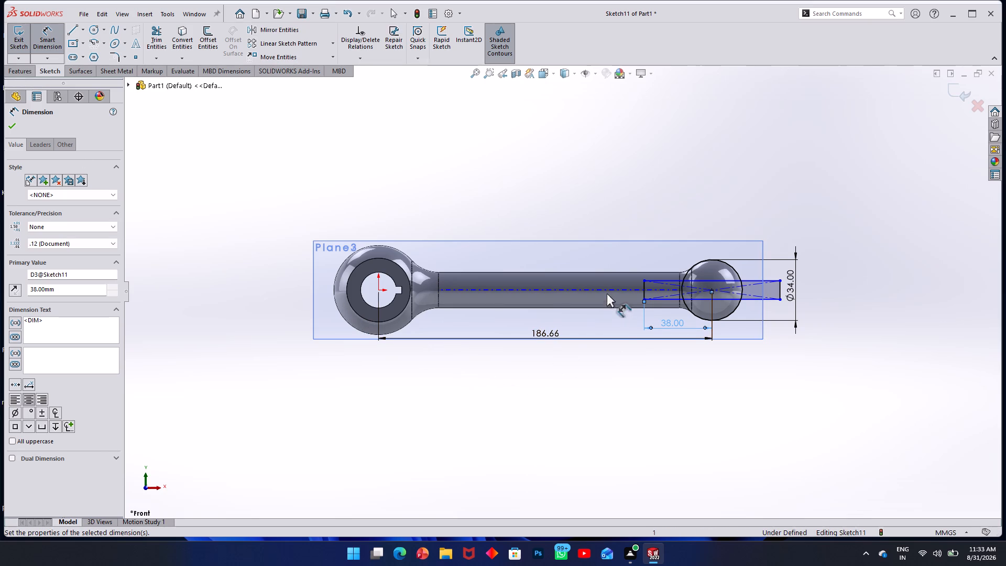
Dimension the rectangle's short side on the rod as 10 mm.
left_click(643, 294)
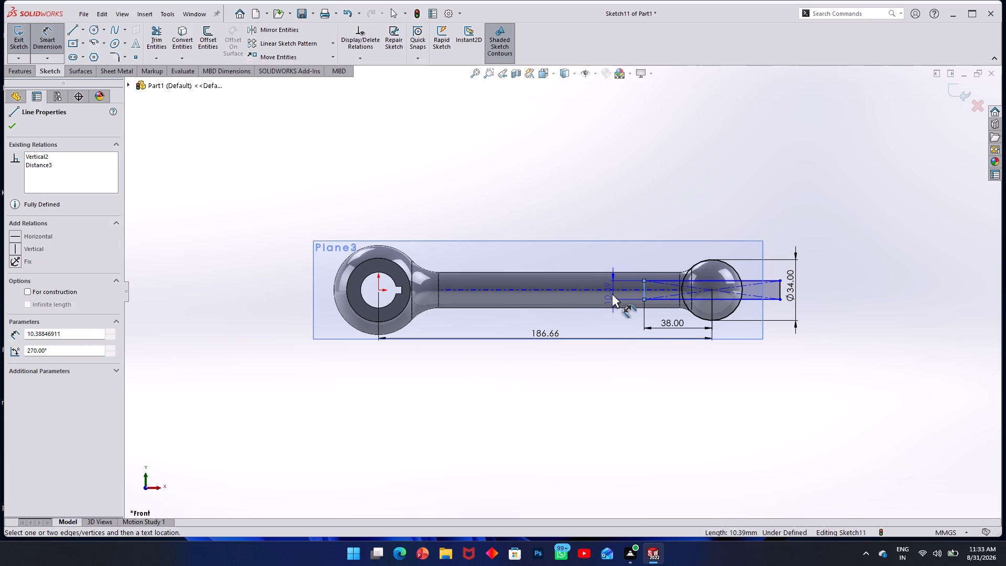
left_click(606, 296)
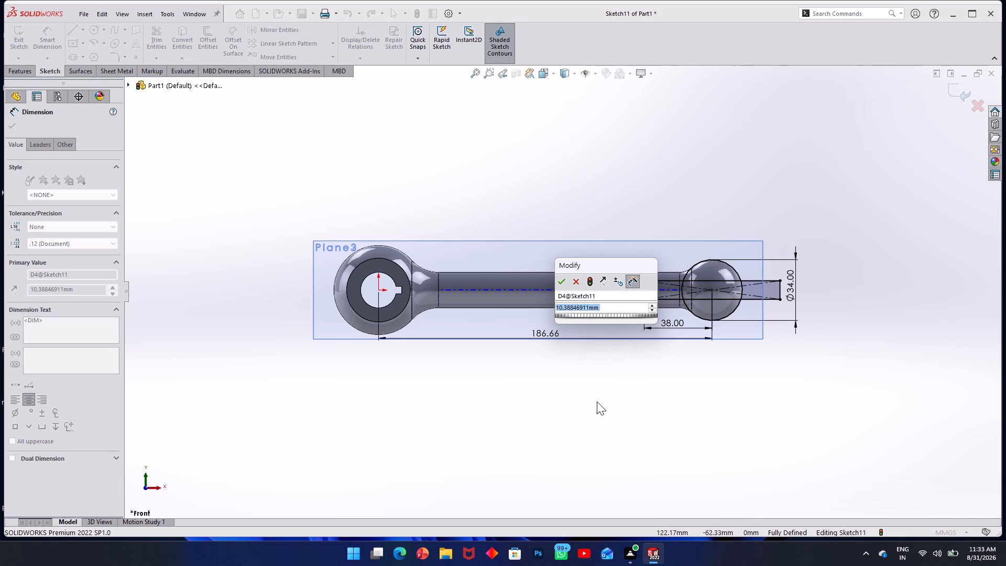
type("10")
key("Return")
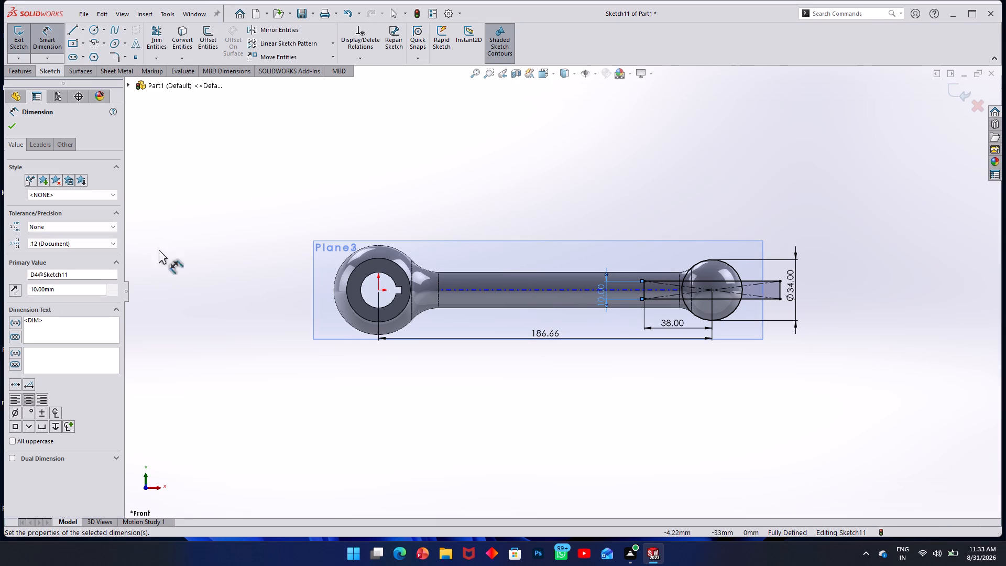
Trim the rectangle's edges inside the 34 mm circle and beyond the ball end, keeping the portion on the rod.
left_click(156, 37)
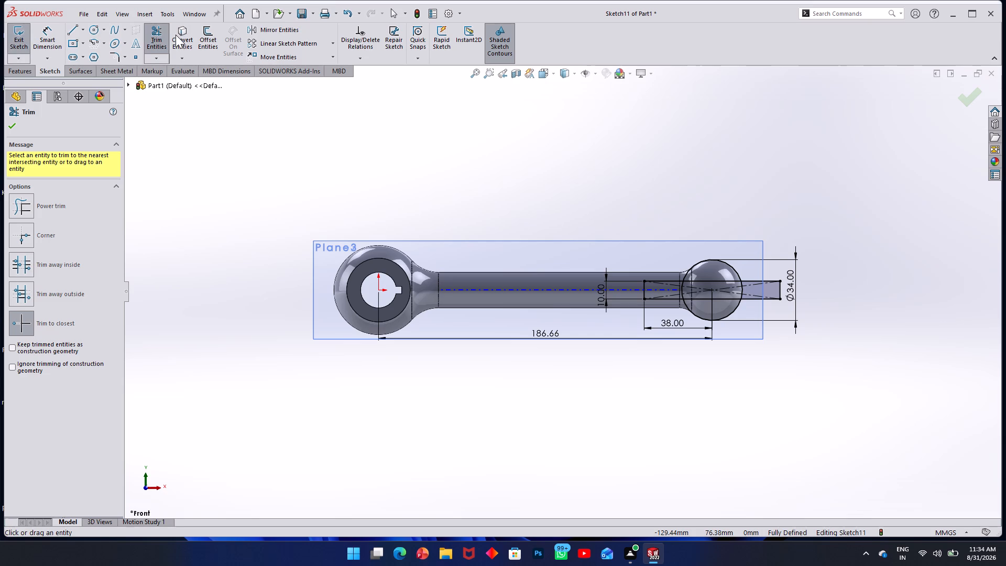
left_click(159, 40)
left_click(749, 279)
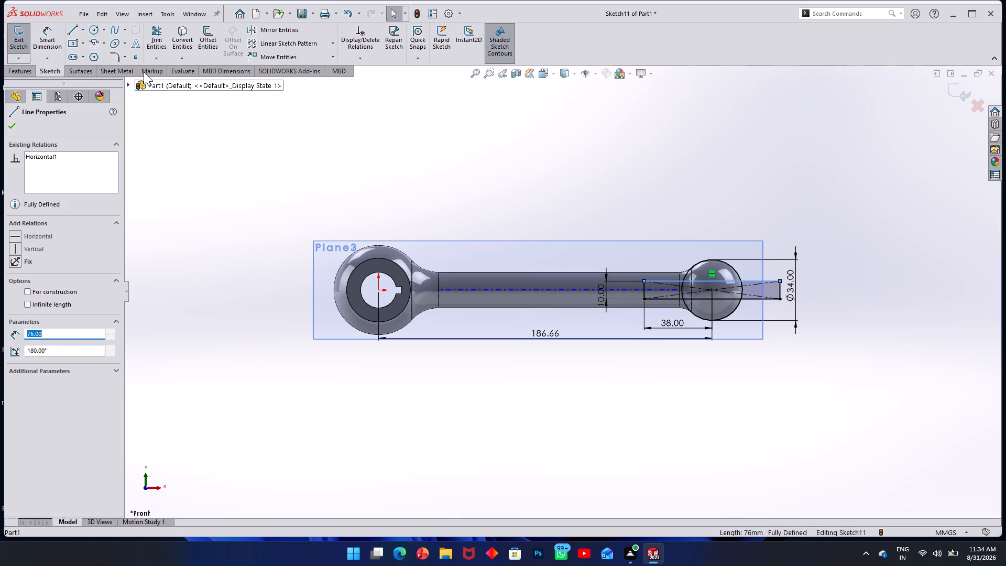
left_click(157, 32)
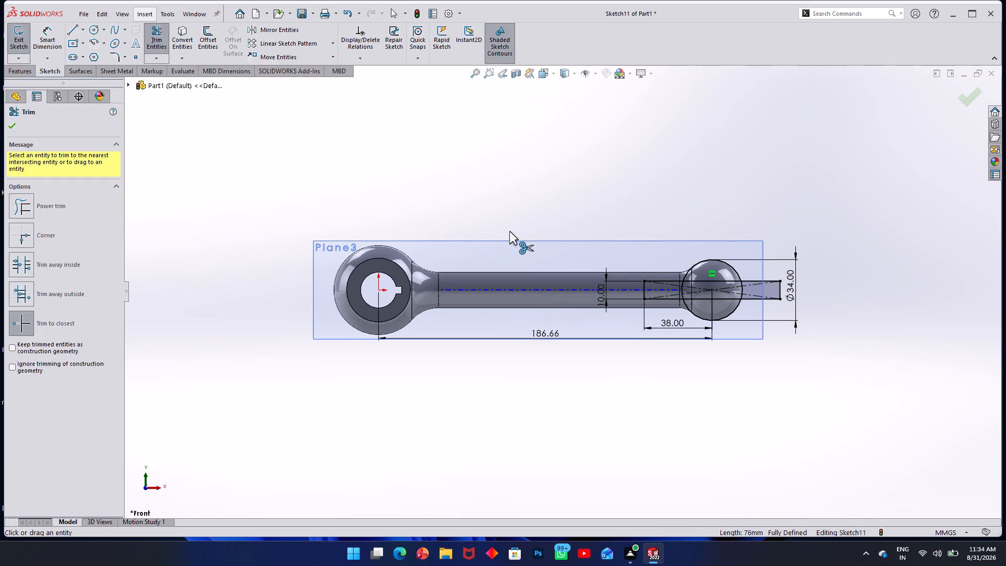
left_click(707, 278)
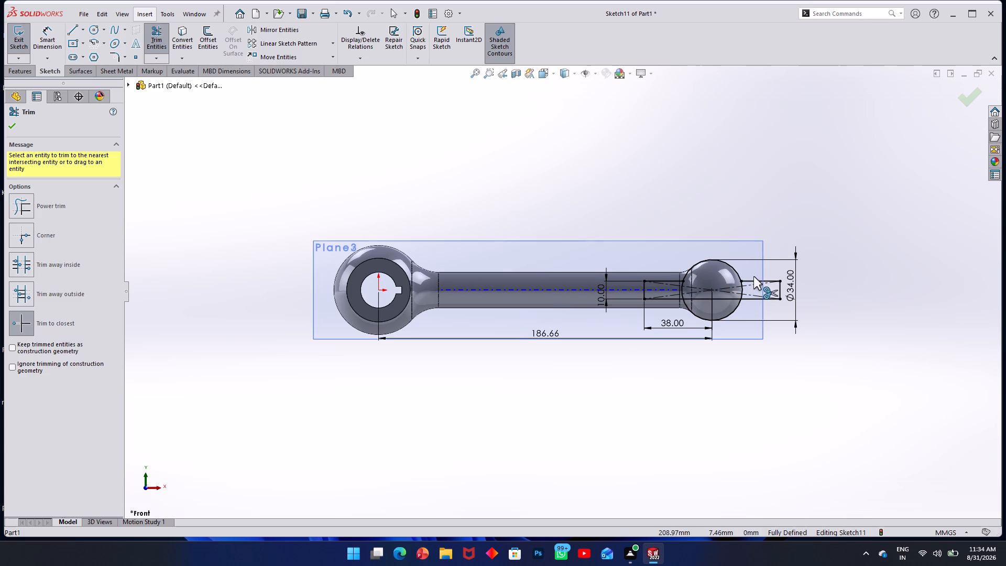
left_click(756, 280)
left_click(781, 287)
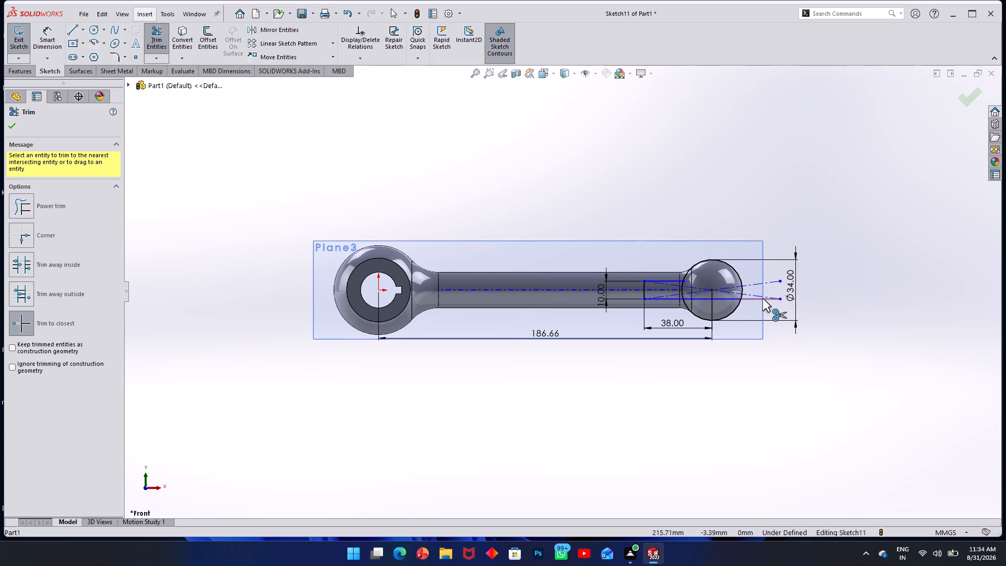
left_click(753, 297)
left_click(721, 299)
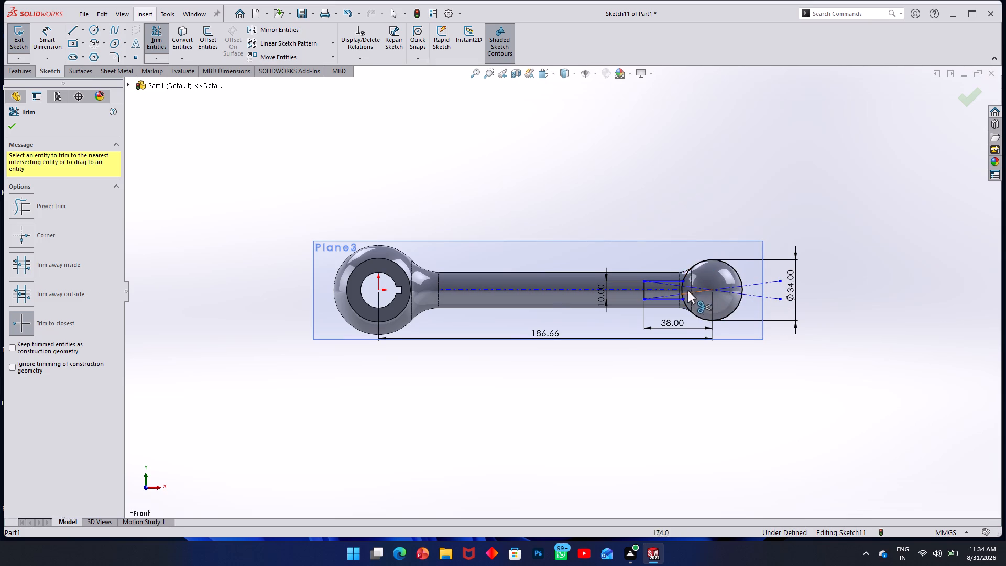
Trim the rectangle's diagonal construction lines inside the 34 mm circle and beyond the ball end.
left_click(757, 284)
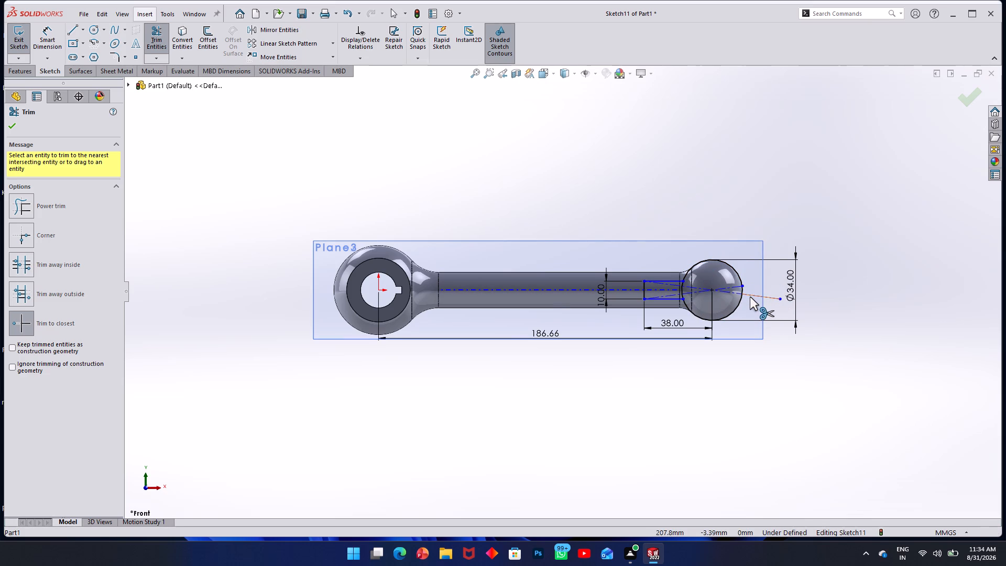
left_click(750, 295)
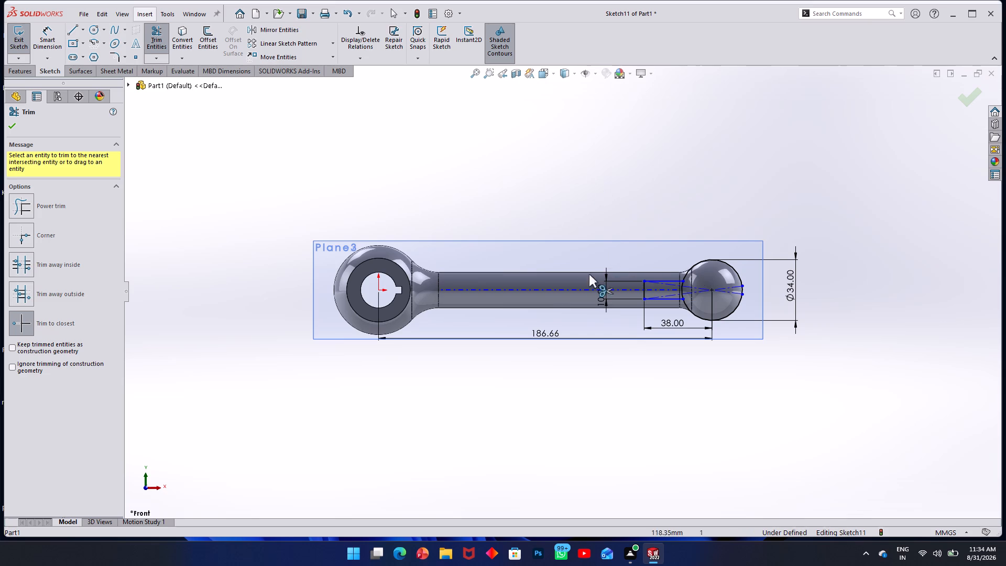
left_click(728, 288)
left_click(730, 293)
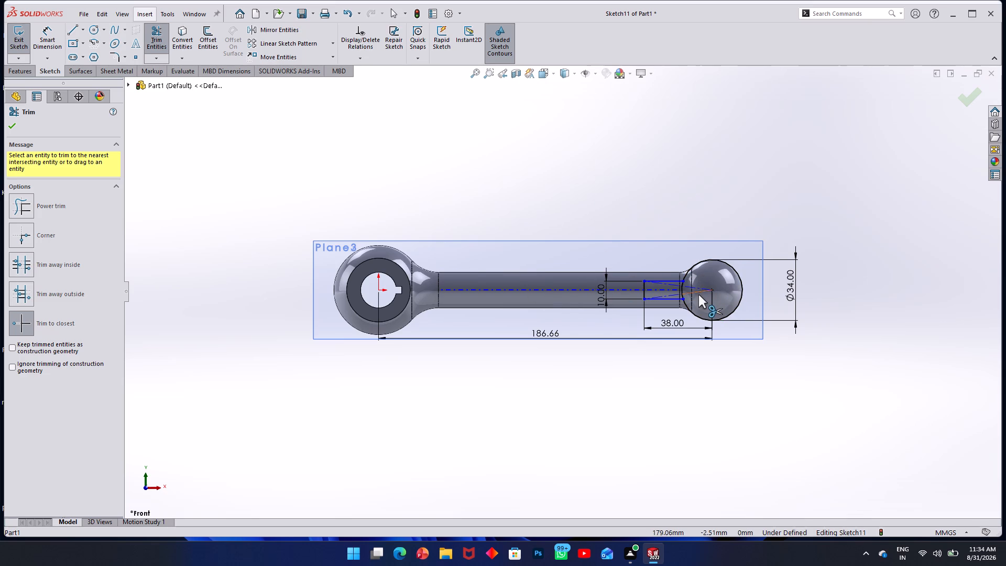
left_click(697, 294)
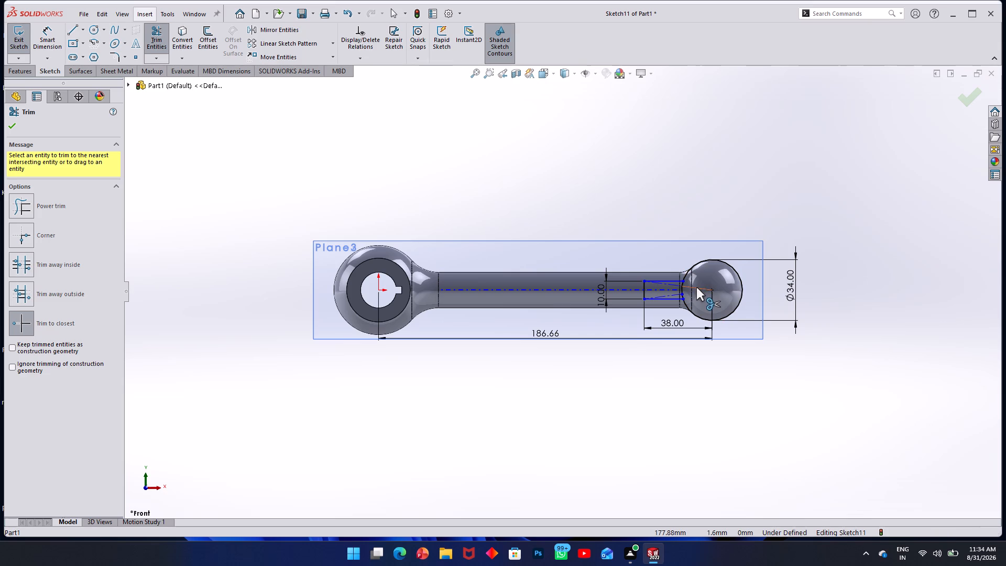
left_click(696, 287)
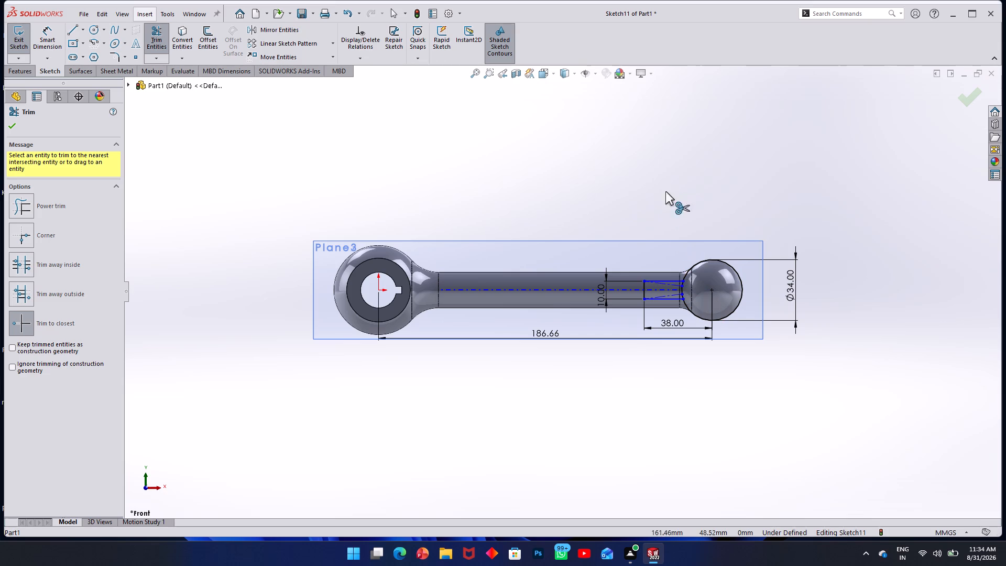
left_click(661, 167)
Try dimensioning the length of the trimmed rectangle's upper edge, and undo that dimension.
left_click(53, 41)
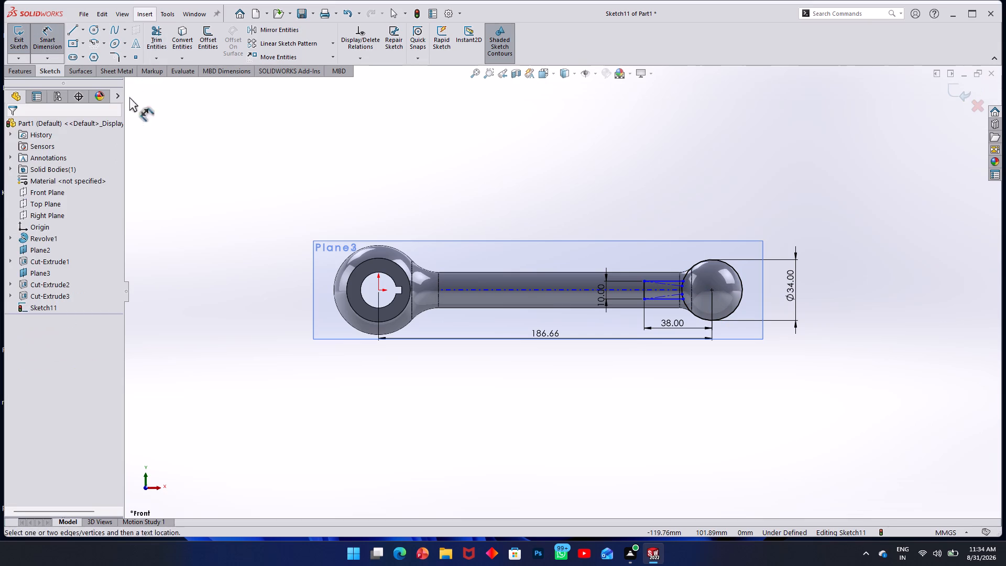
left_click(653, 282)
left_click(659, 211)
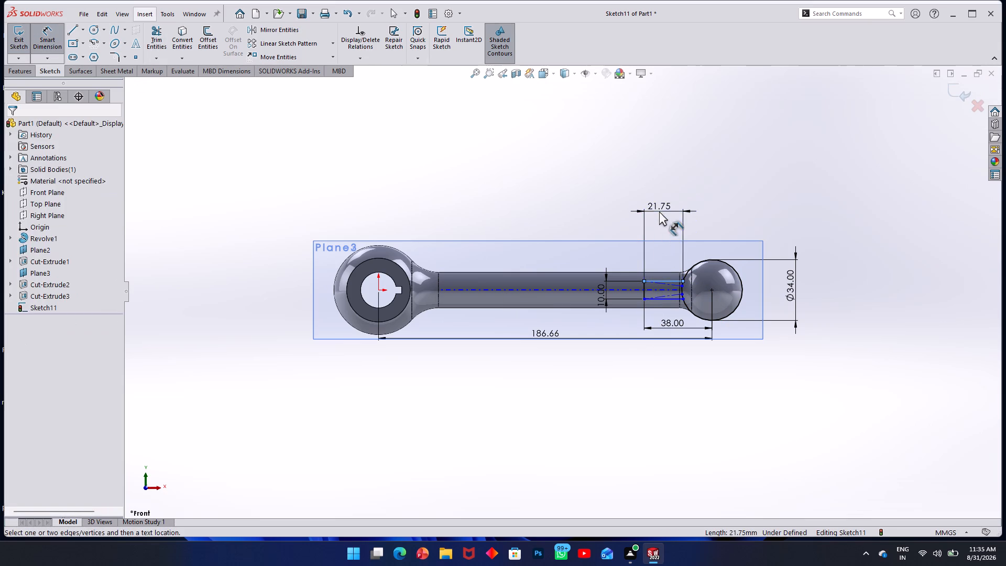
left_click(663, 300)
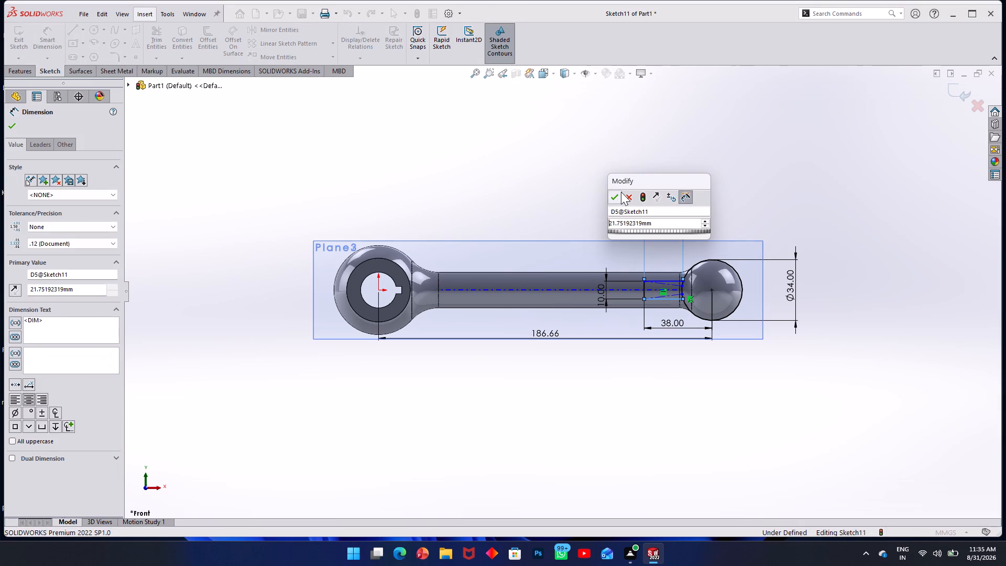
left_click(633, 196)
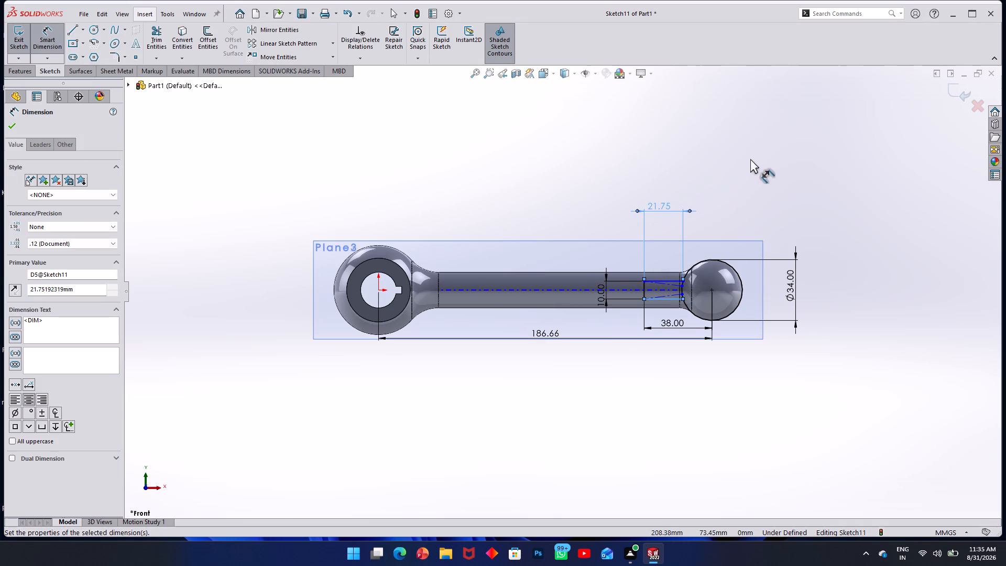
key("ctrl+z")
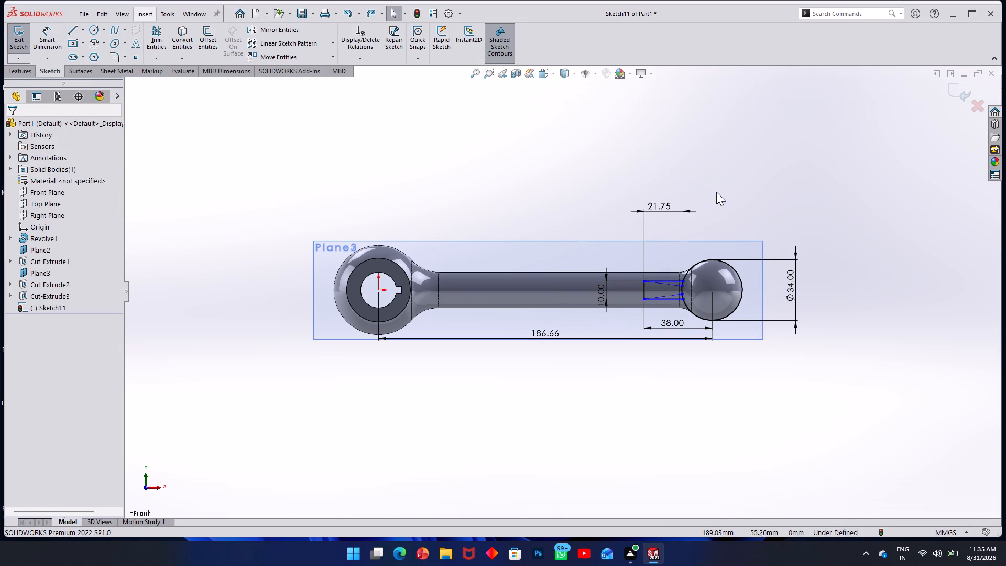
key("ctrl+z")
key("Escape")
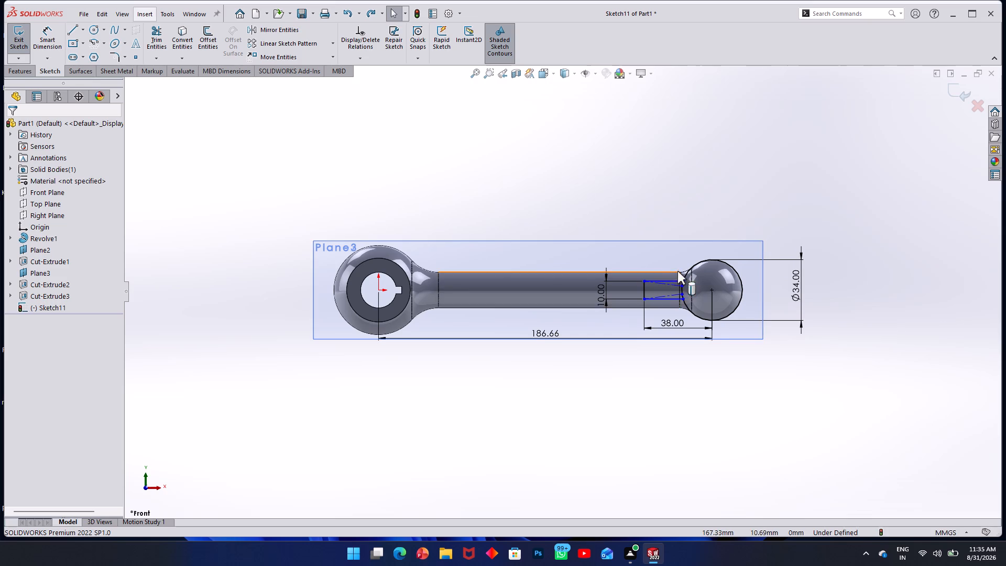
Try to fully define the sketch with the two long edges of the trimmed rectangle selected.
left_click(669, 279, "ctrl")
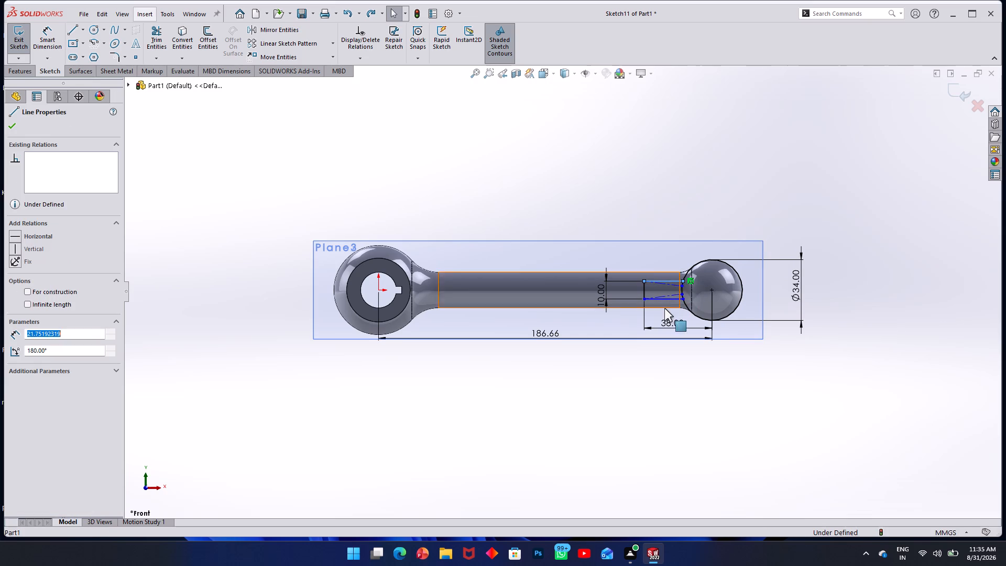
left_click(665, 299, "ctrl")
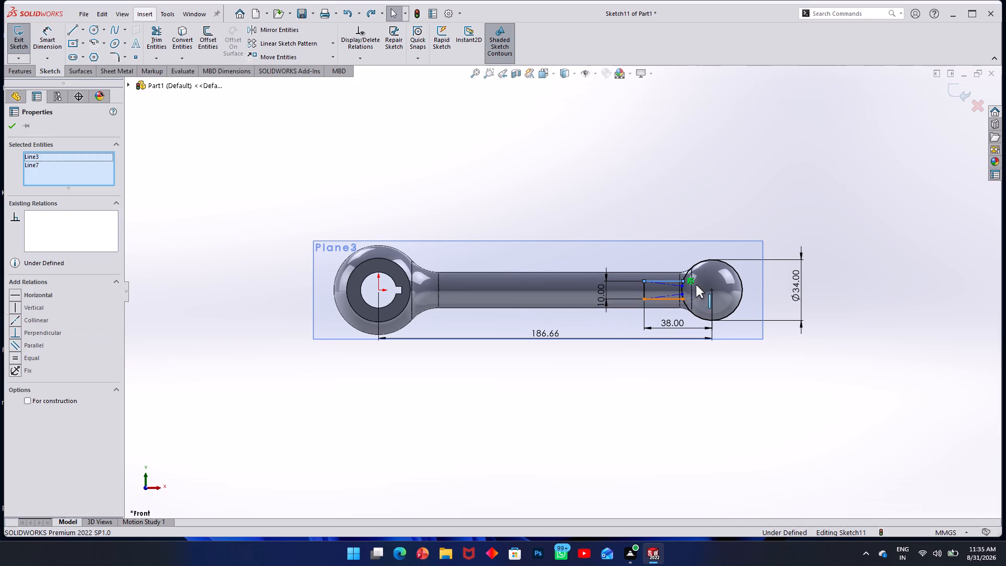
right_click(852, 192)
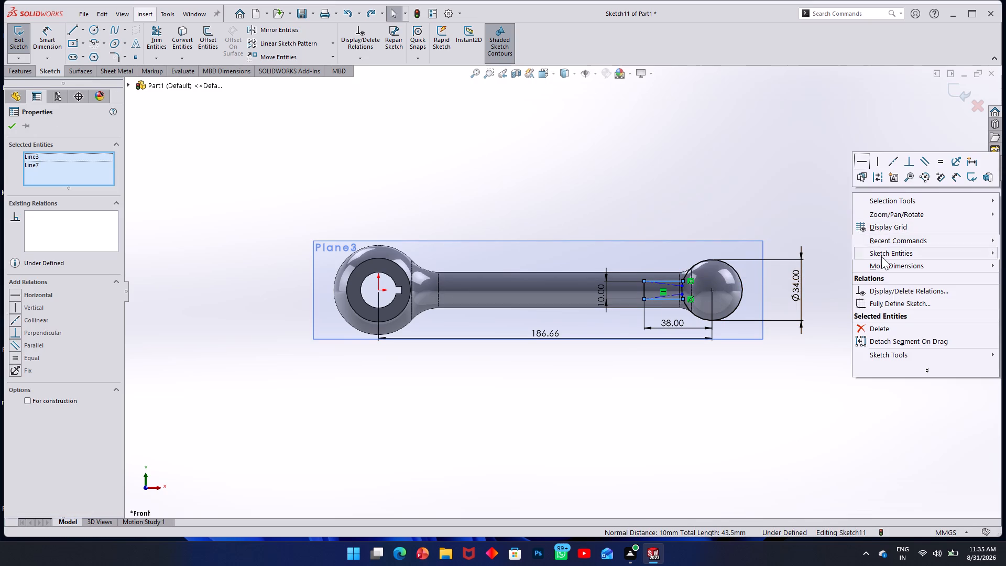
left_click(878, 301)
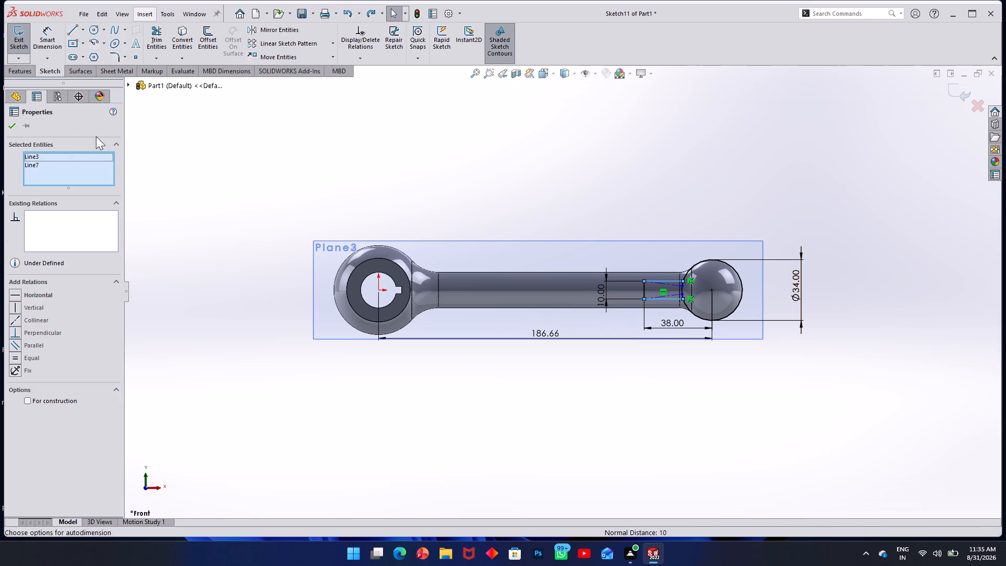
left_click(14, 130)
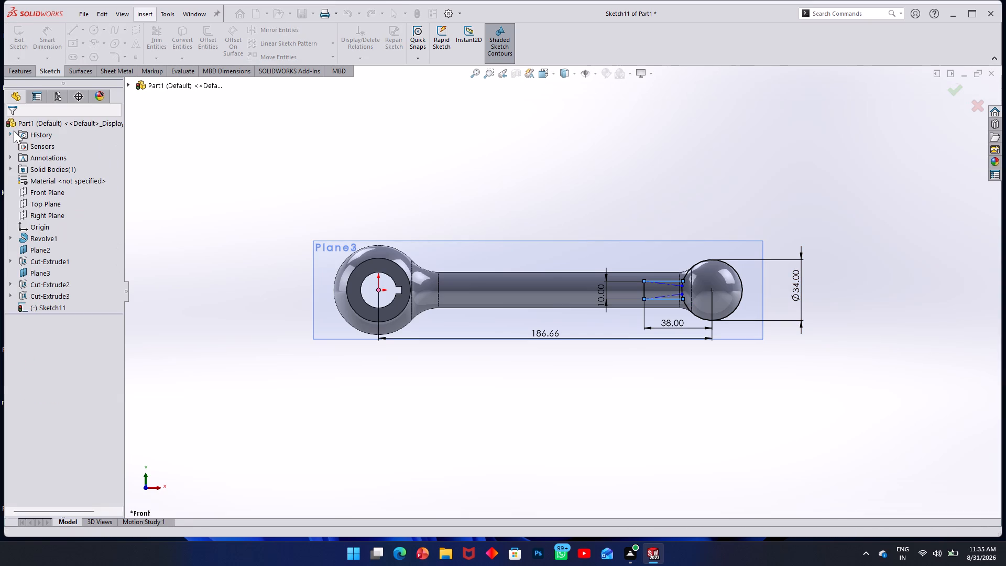
Trim the two remaining diagonals and the circle's arc between the slot edges, and exit the sketch.
scroll(565, 234, "down", 3)
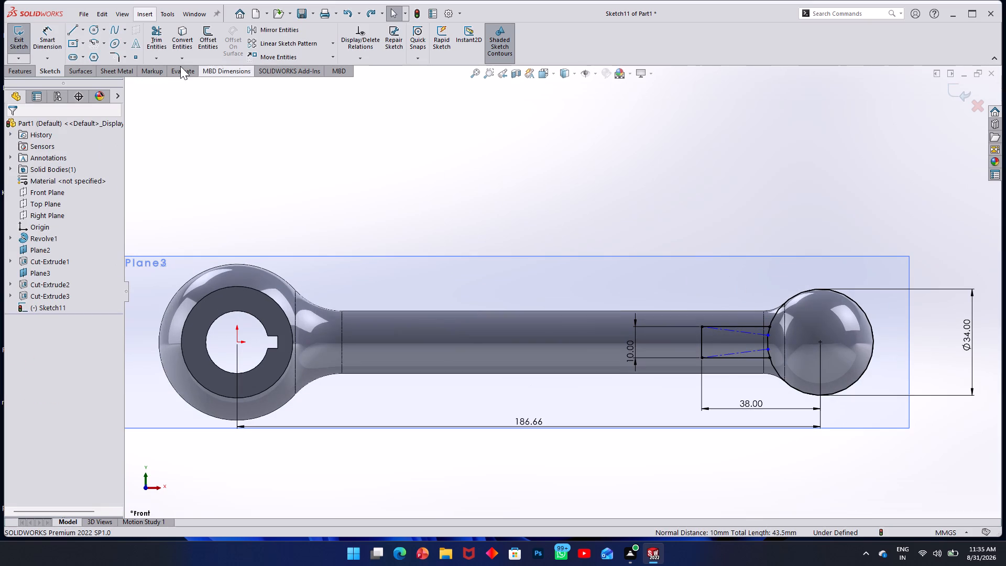
left_click(152, 40)
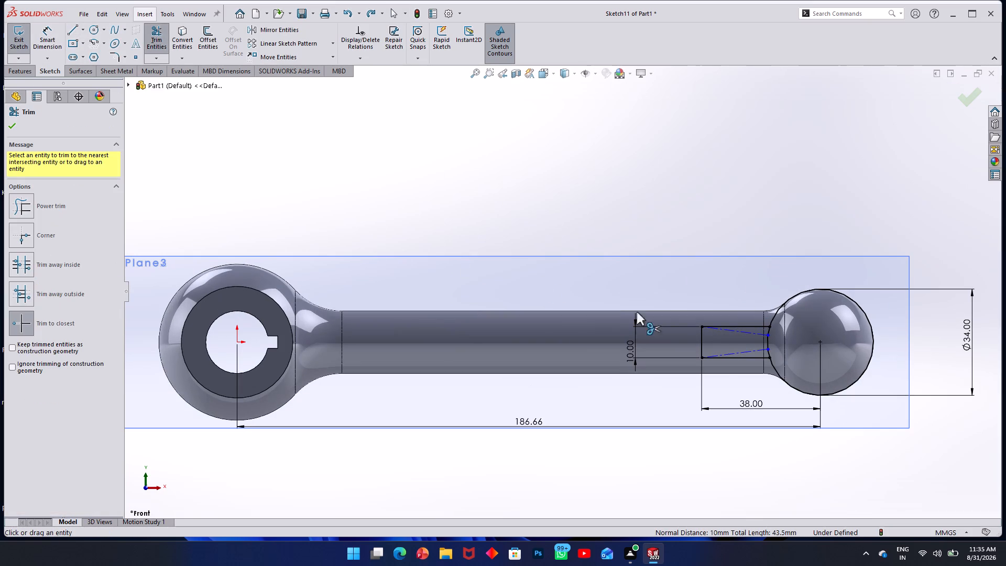
left_click(740, 332)
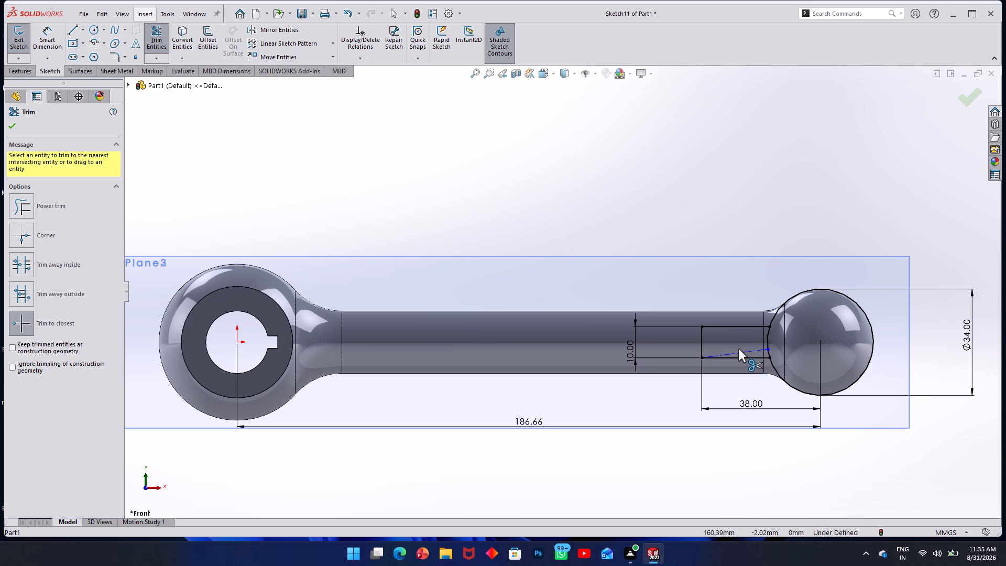
left_click(740, 350)
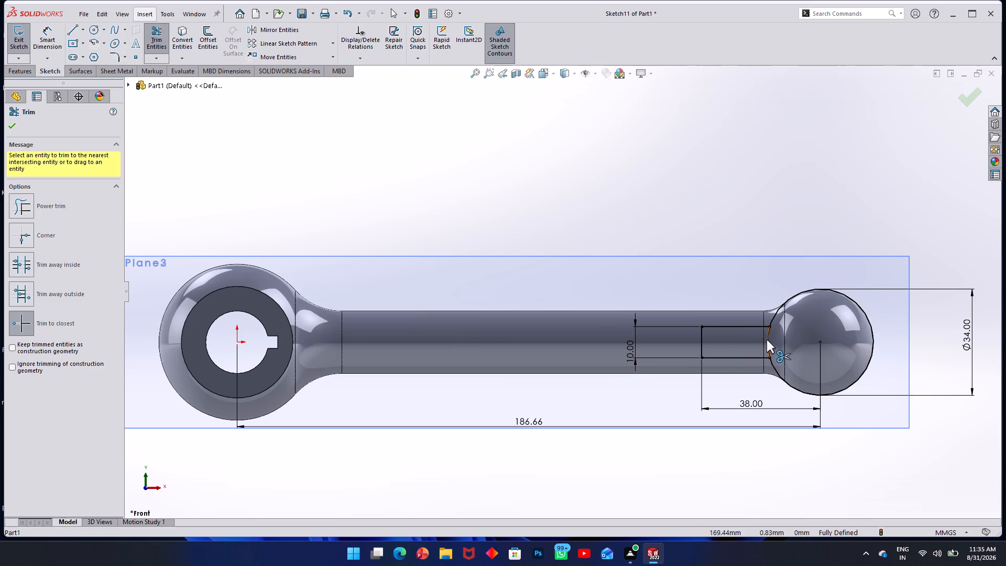
left_click(767, 341)
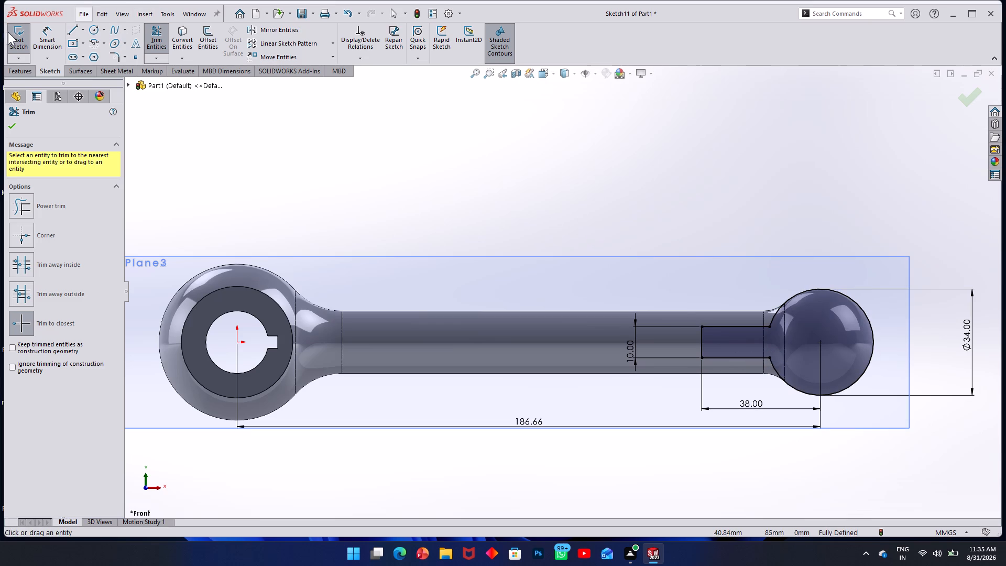
left_click(293, 151)
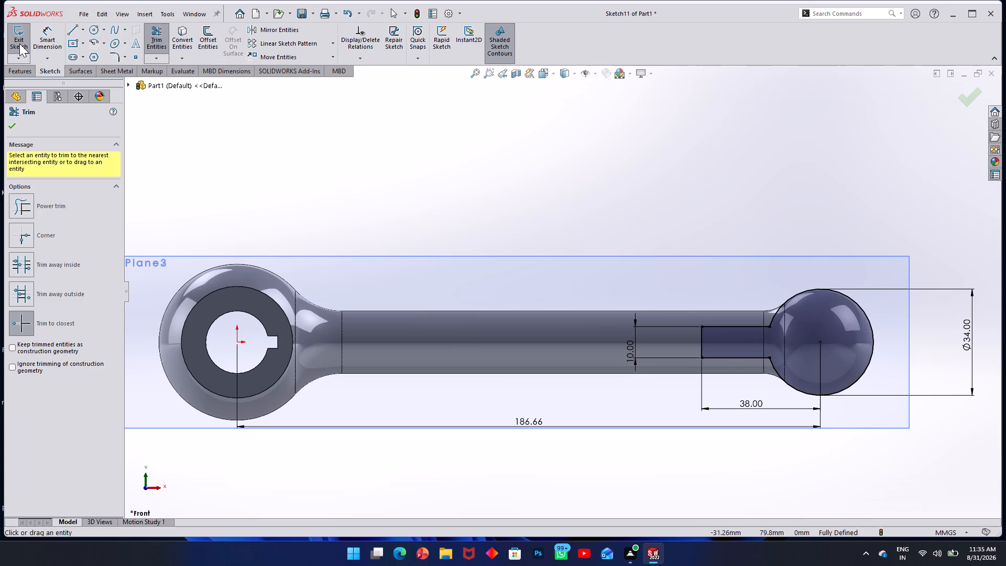
left_click(19, 43)
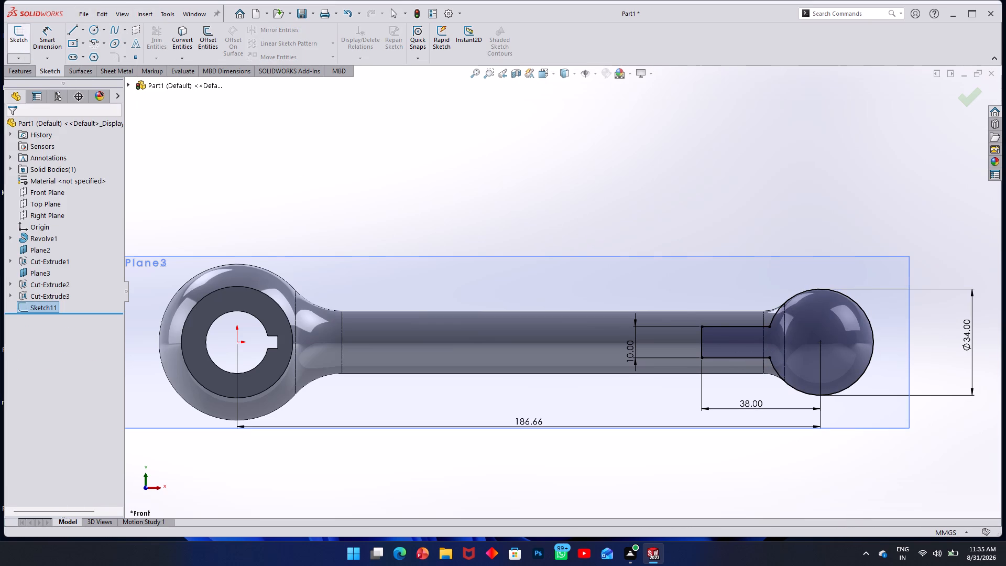
Start an Extruded Cut from the circle-and-slot sketch, with its start condition set to Offset.
middle_click_drag(220, 194, 198, 24)
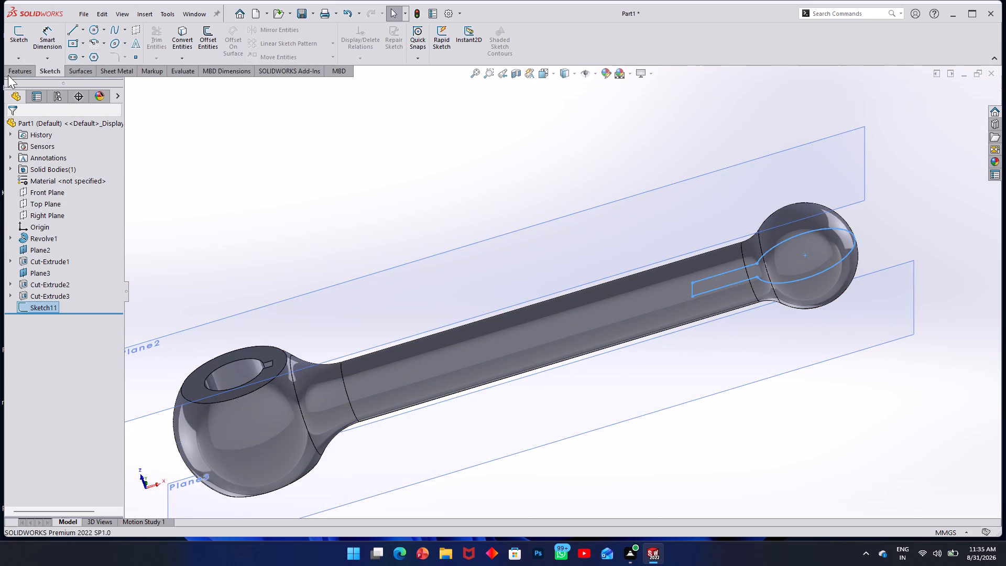
left_click(25, 72)
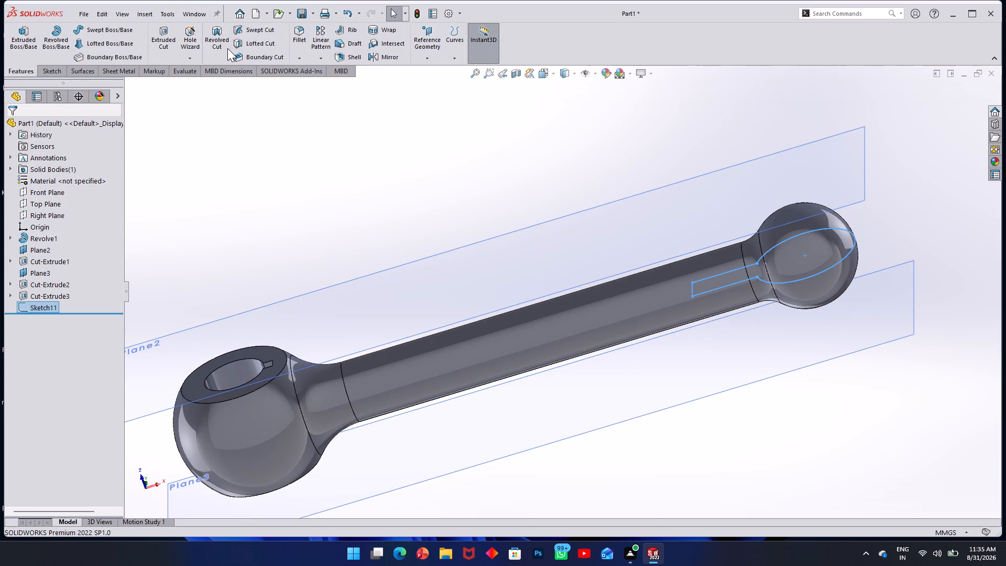
left_click(171, 43)
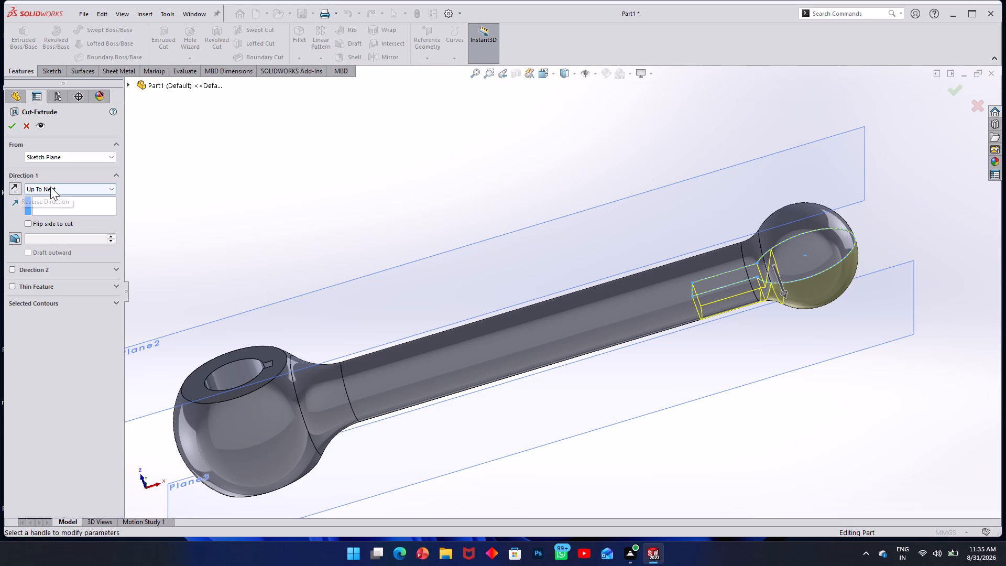
left_click(103, 191)
double_click(103, 191)
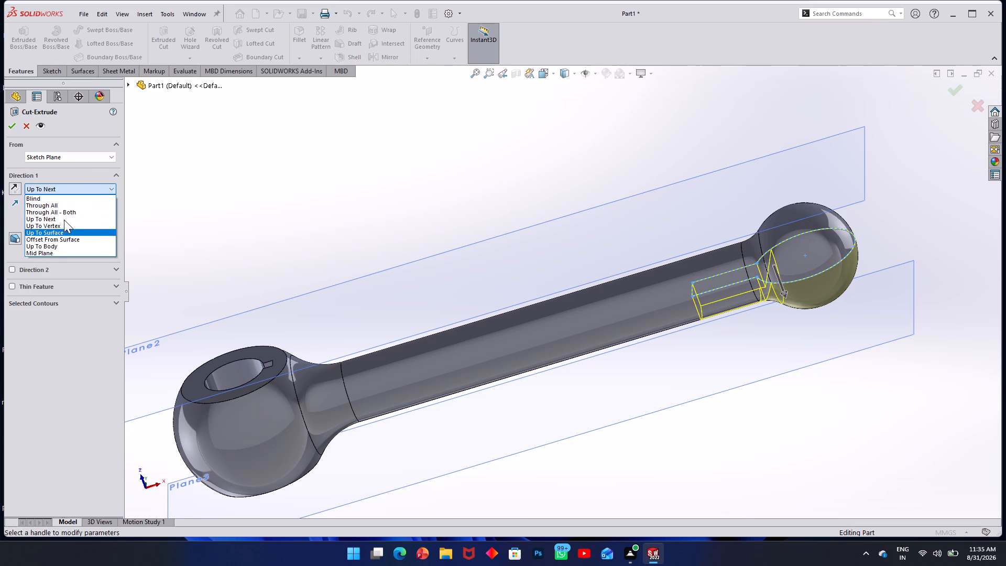
left_click(76, 185)
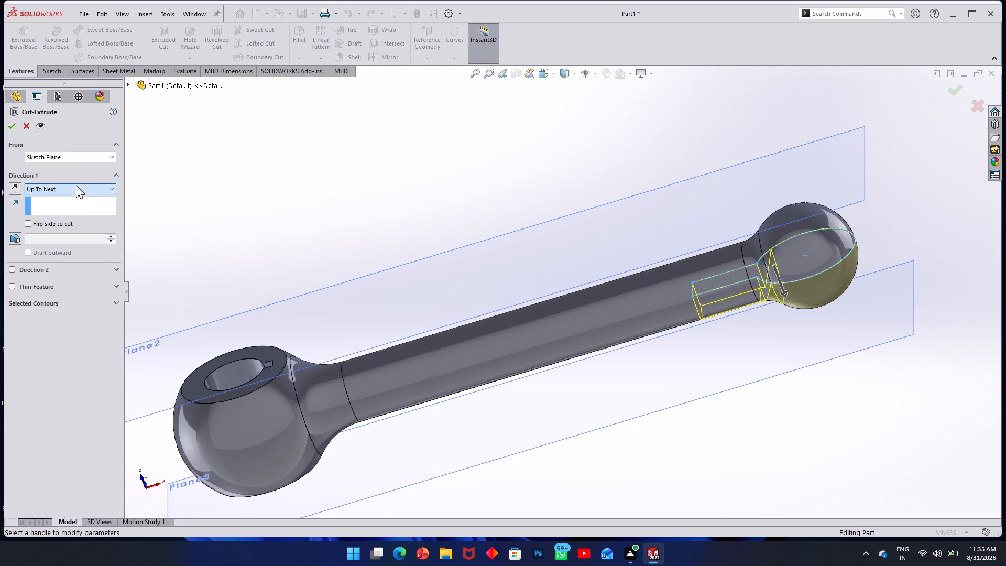
left_click(97, 153)
left_click(49, 185)
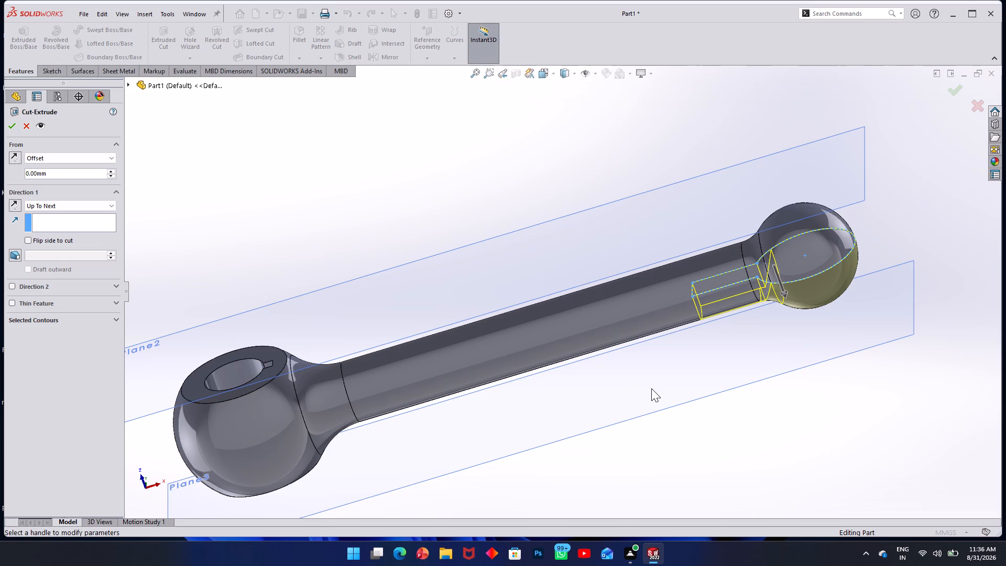
left_click_drag(69, 173, 53, 172)
left_click_drag(53, 172, 0, 183)
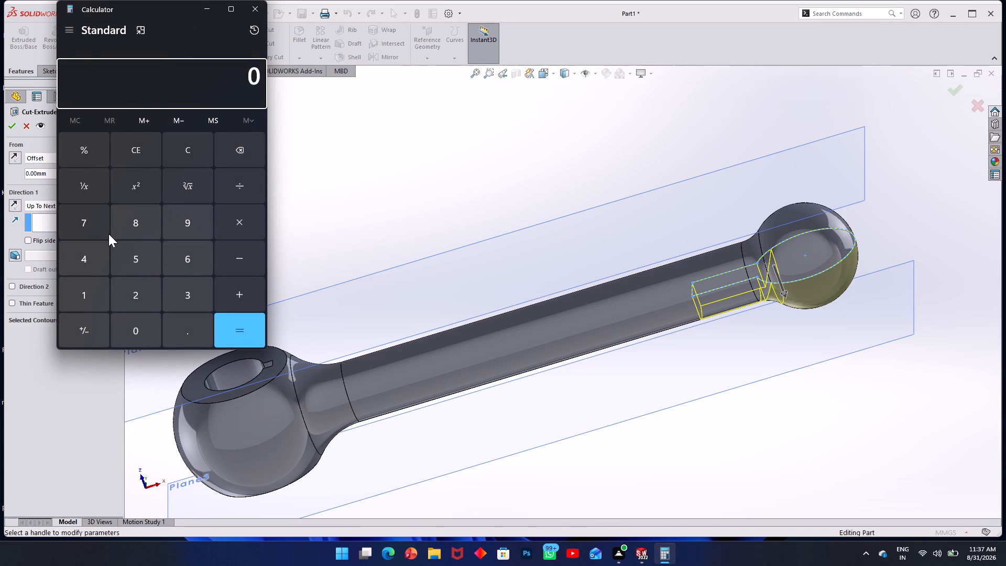
Calculate 34 − 18 in Calculator and close it.
left_click(153, 95)
left_click(153, 95)
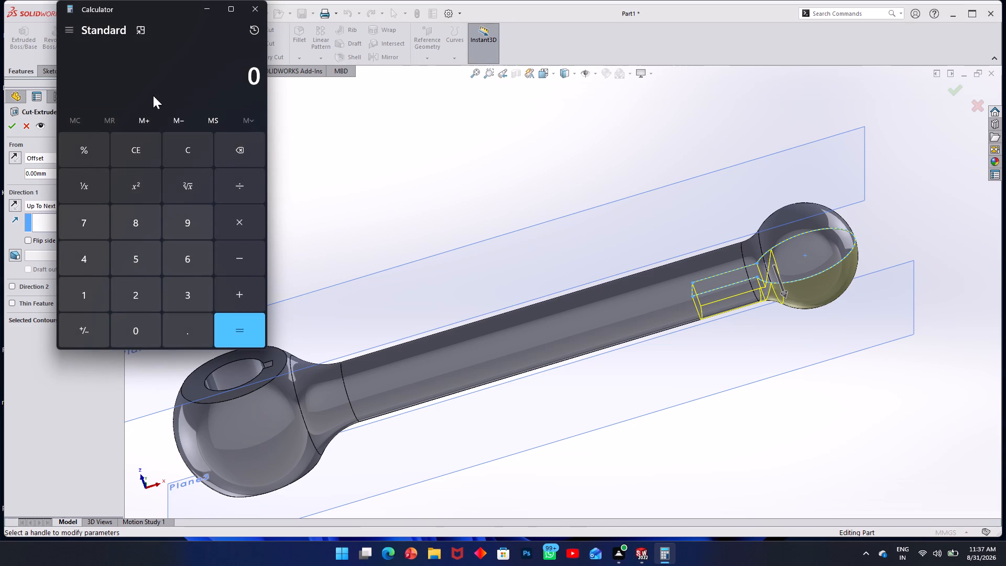
double_click(153, 95)
double_click(245, 81)
key("3")
key("4")
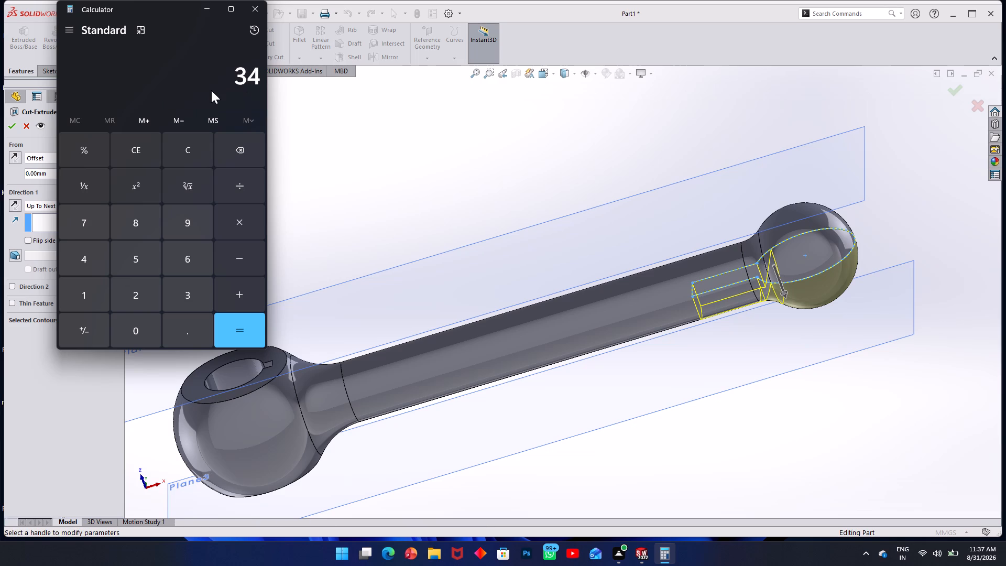
key("minus")
type("18")
key("Return")
left_click(255, 12)
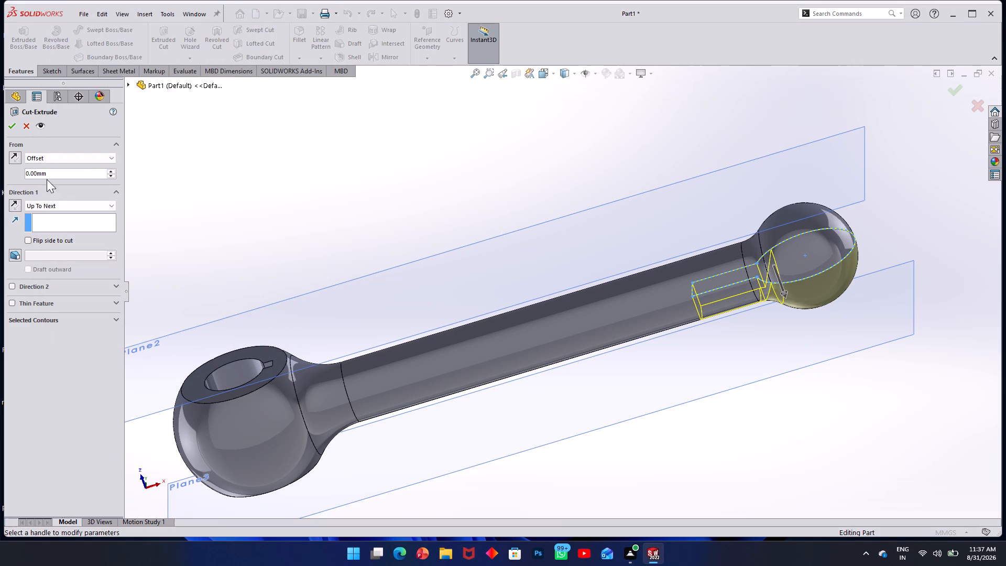
Set the cut's start offset to 8 mm and its end condition to Blind.
left_click_drag(49, 178, 5, 173)
key("8")
key("Return")
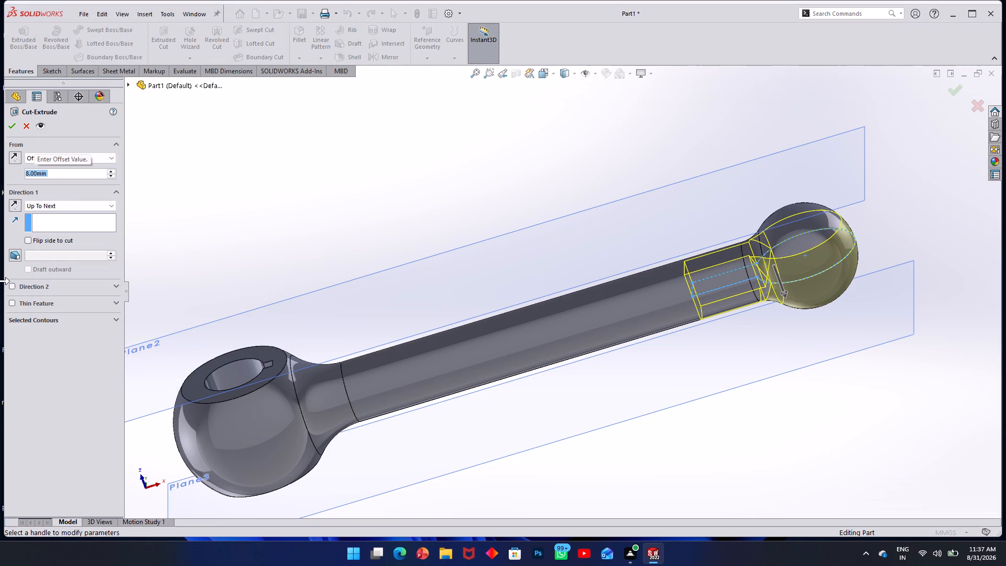
left_click(61, 205)
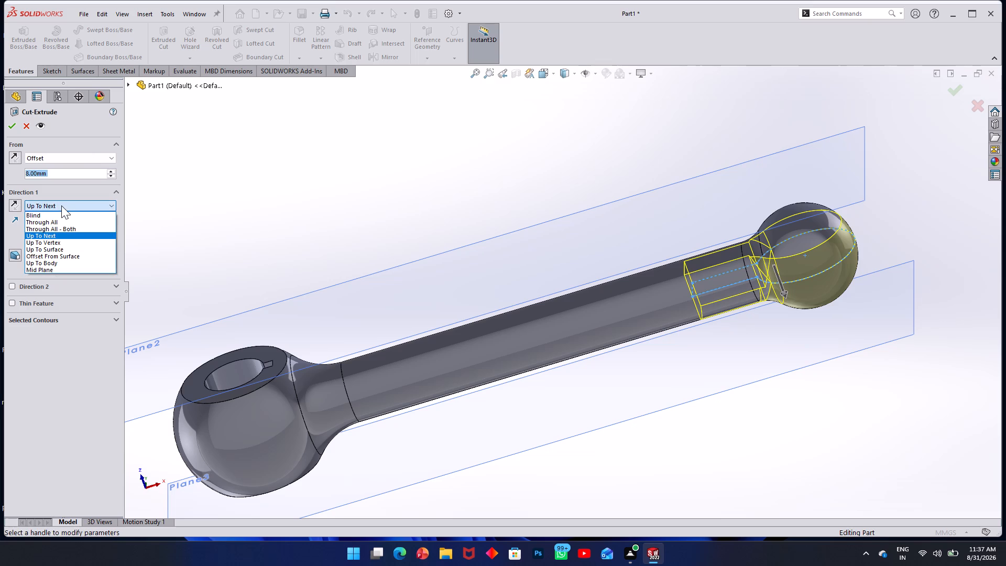
left_click(46, 216)
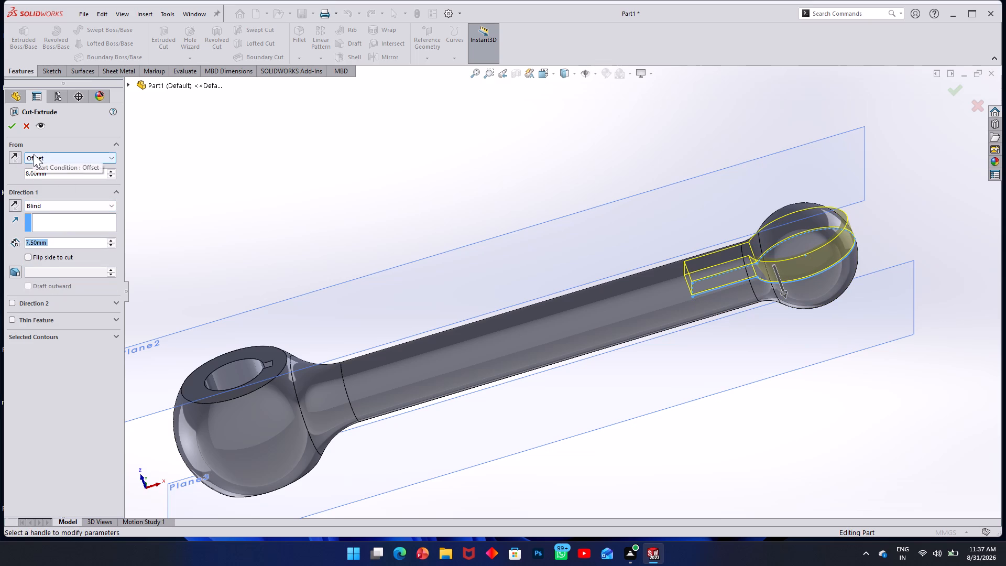
Reverse the direction of the cut's start offset and set the offset to 9 mm.
left_click(12, 156)
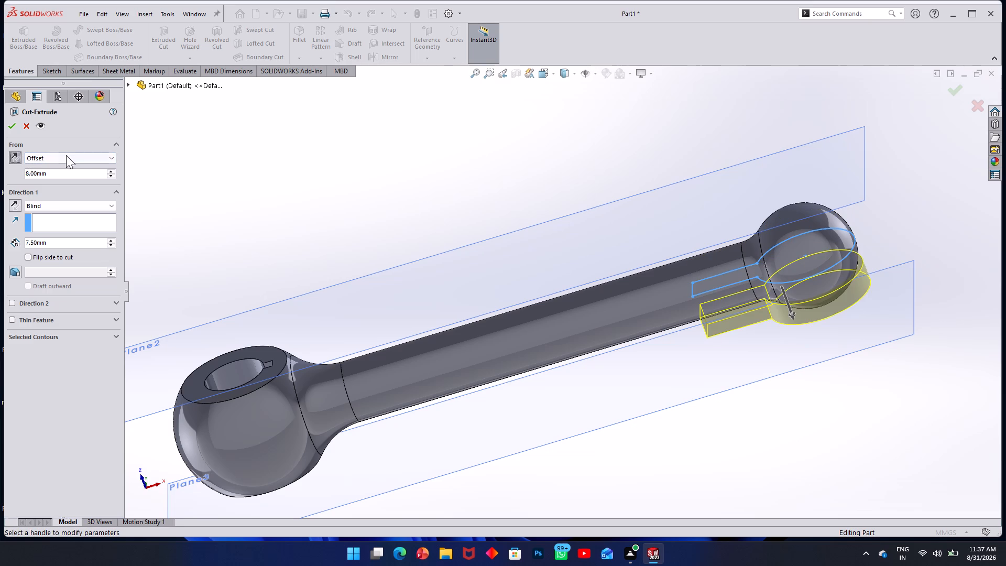
left_click_drag(54, 172, 0, 176)
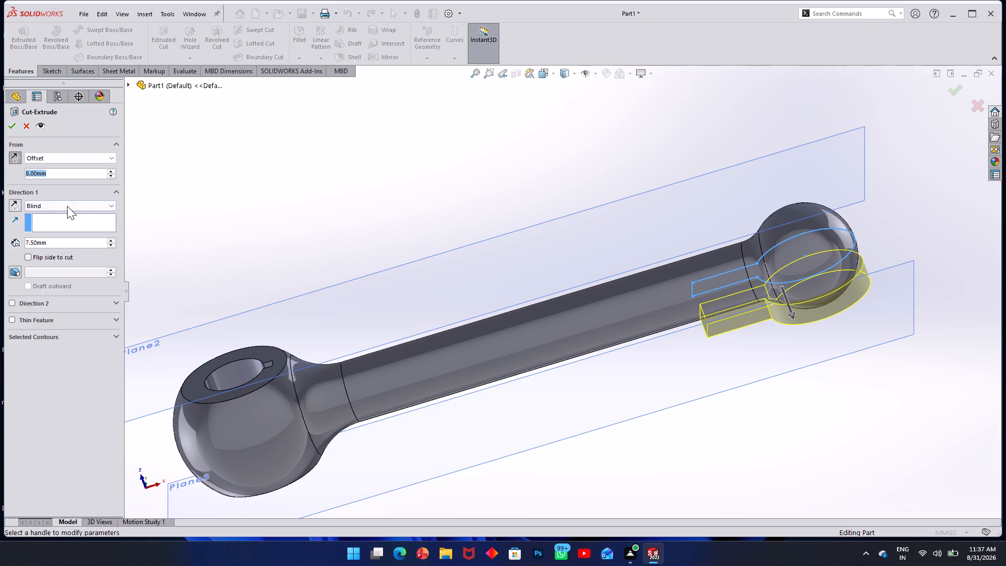
left_click_drag(63, 244, 34, 244)
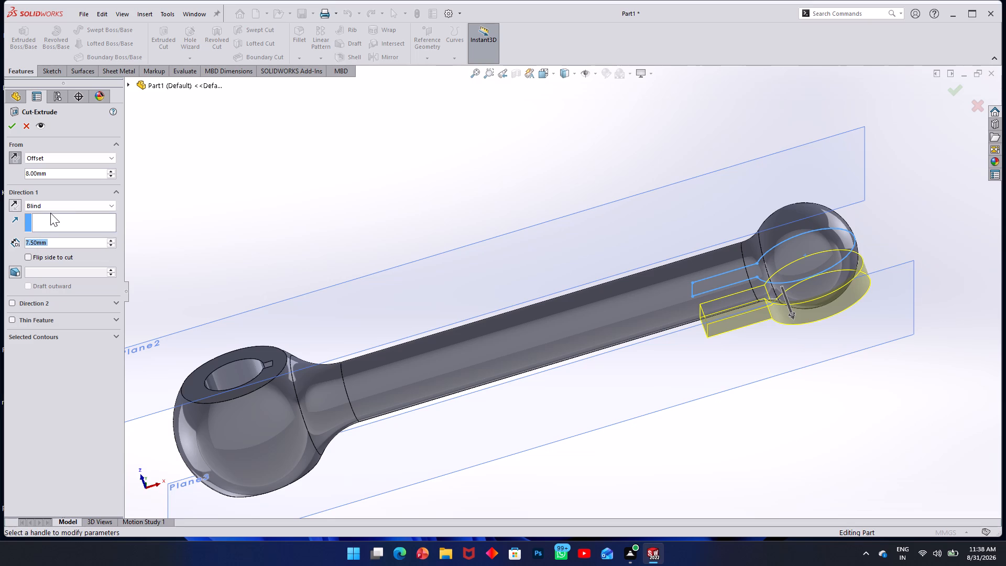
left_click_drag(55, 175, 1, 181)
key("9")
key("Return")
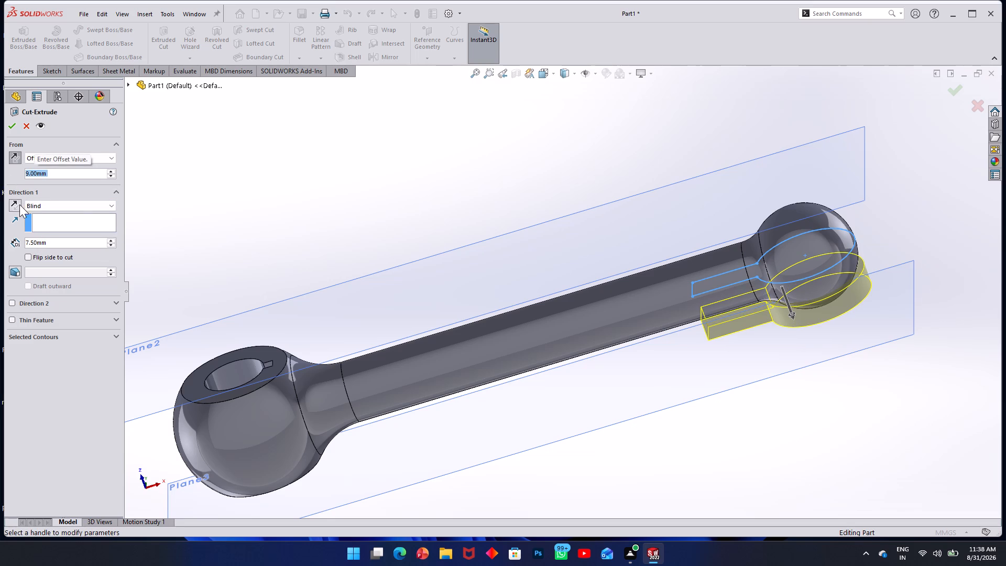
Set the offset circle-and-slot cut's end condition to Up To Next and finish the cut.
left_click(104, 157)
left_click(104, 157)
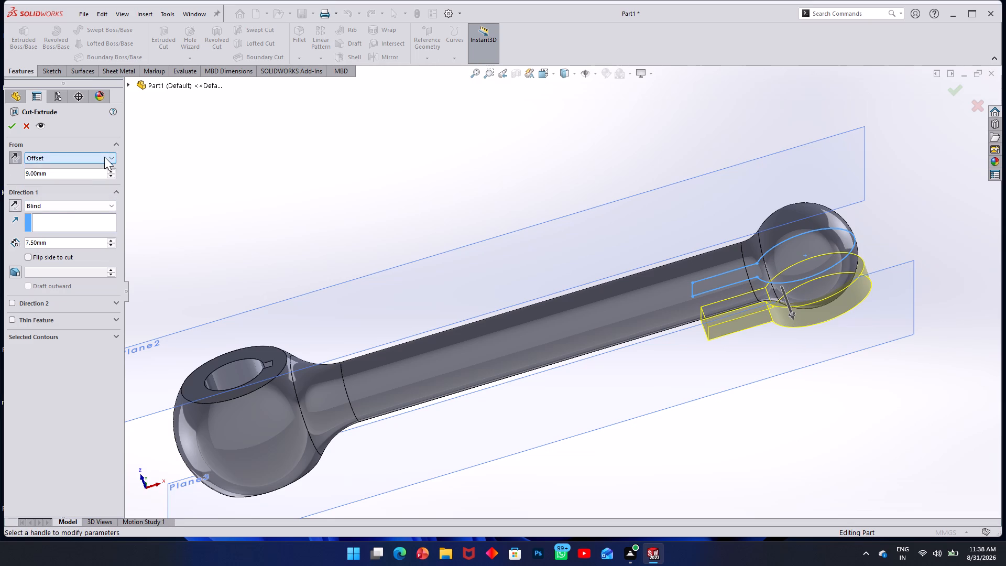
left_click(96, 205)
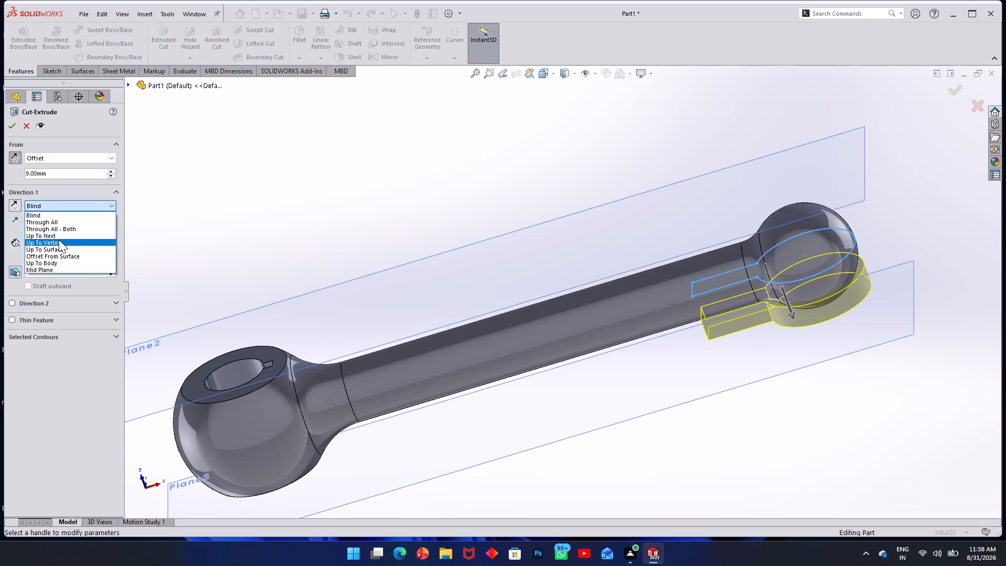
left_click(58, 236)
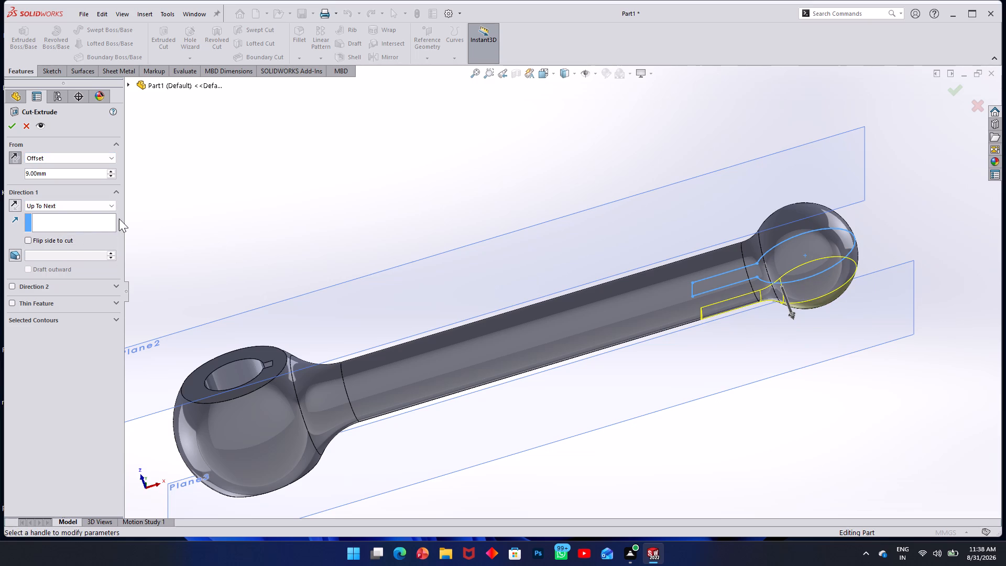
left_click(10, 127)
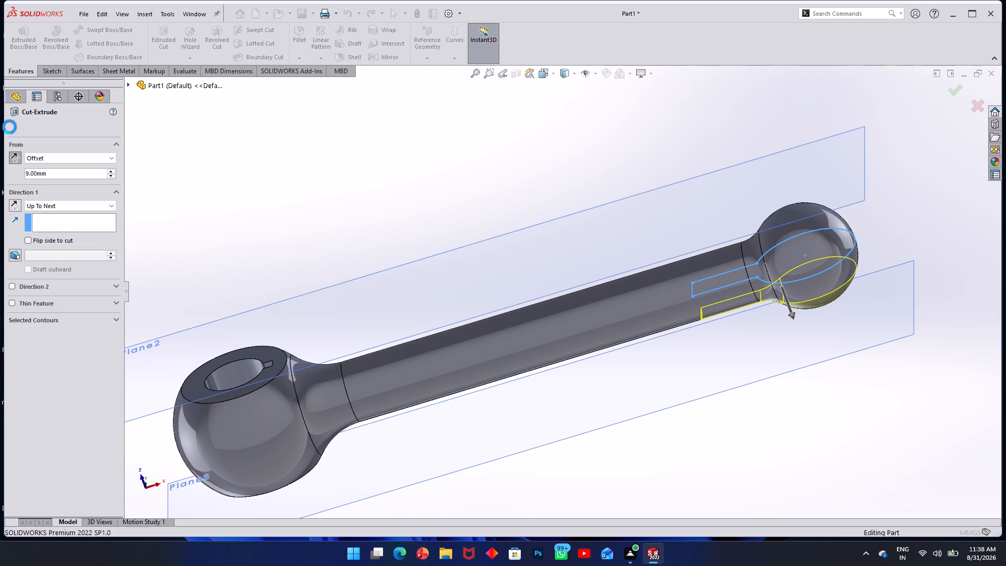
left_click(360, 134)
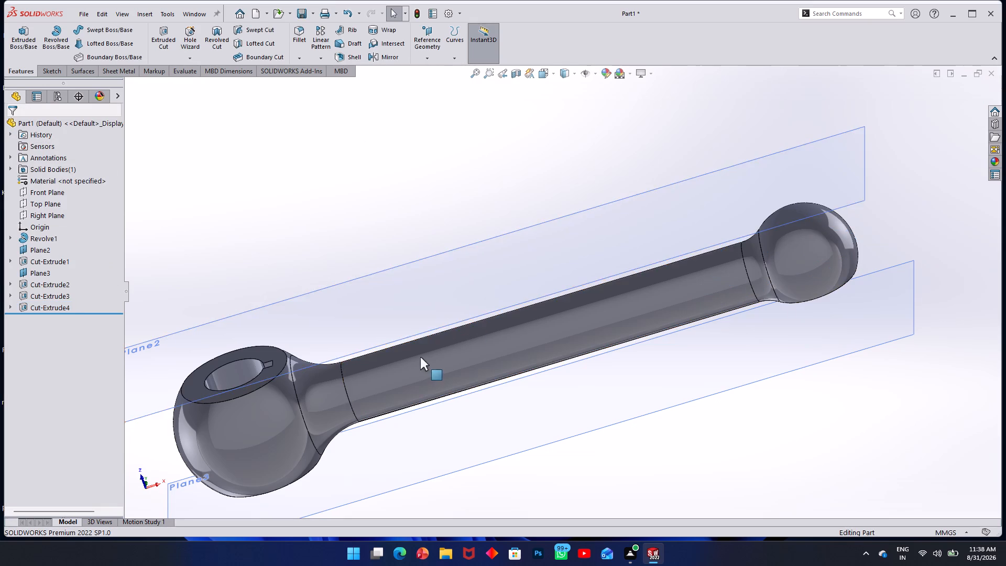
Start another Extruded Cut that reuses the circle-and-slot sketch (Sketch11) of the cut just made.
middle_click_drag(418, 358, 256, 363)
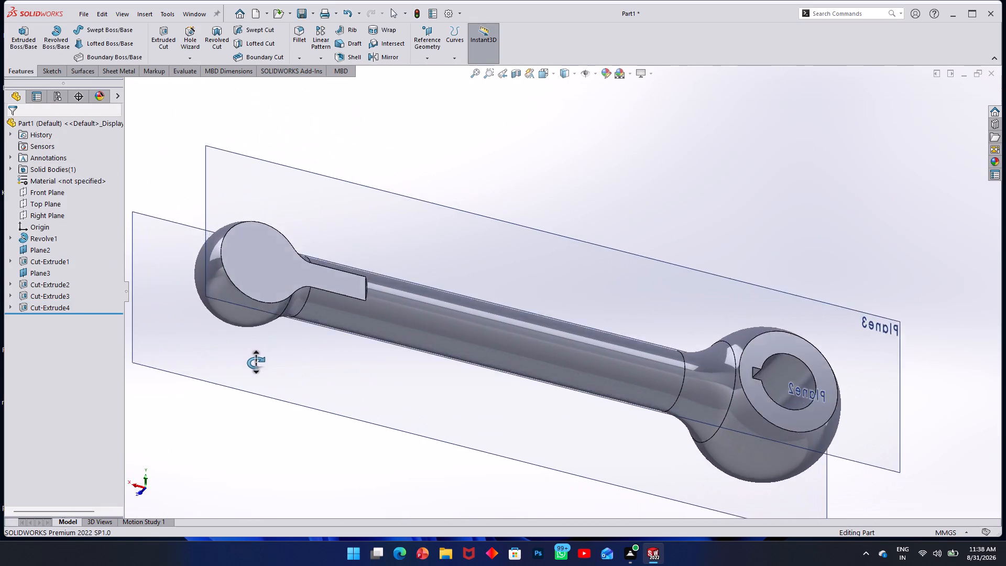
middle_click_drag(256, 363, 429, 318)
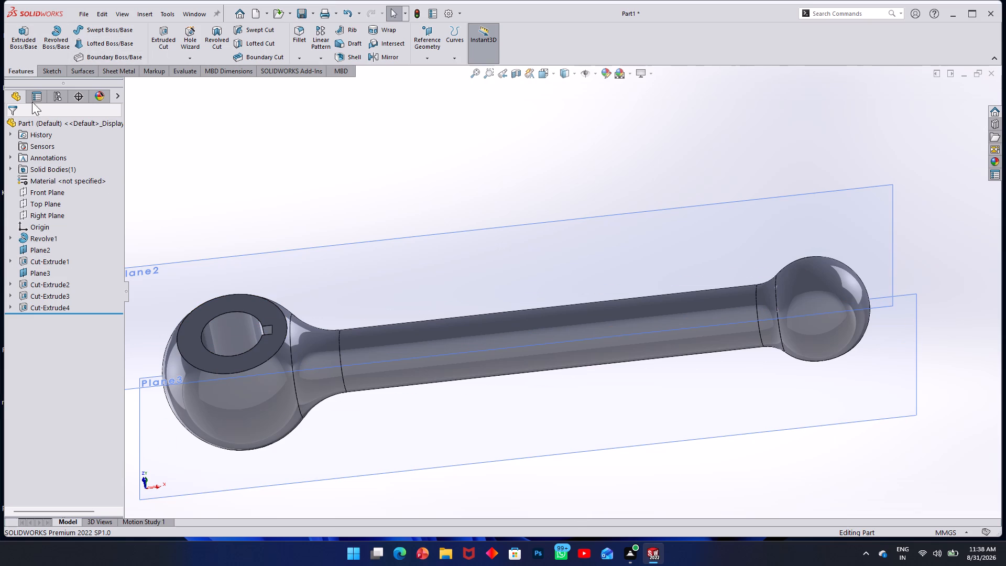
left_click(10, 306)
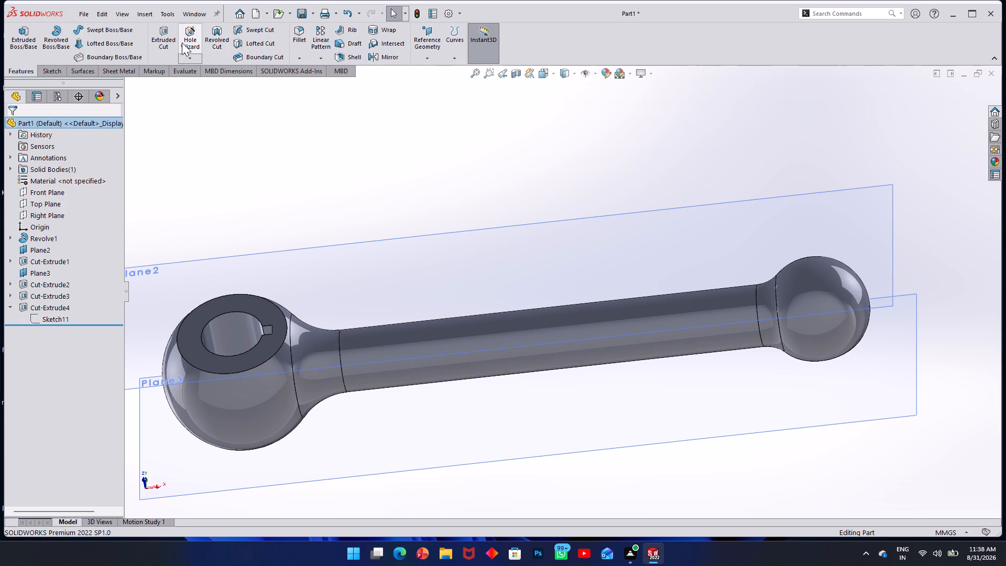
left_click(166, 38)
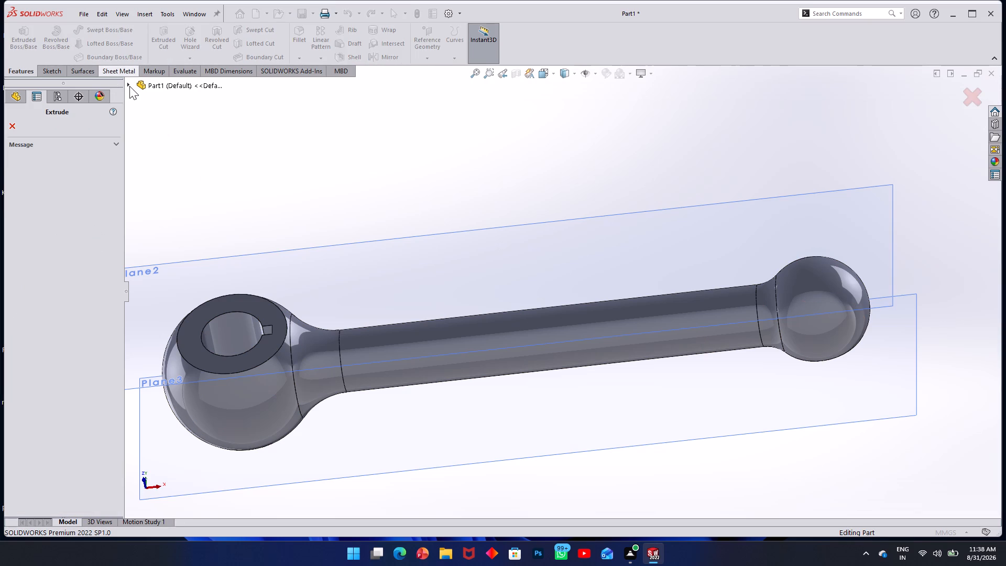
left_click(126, 85)
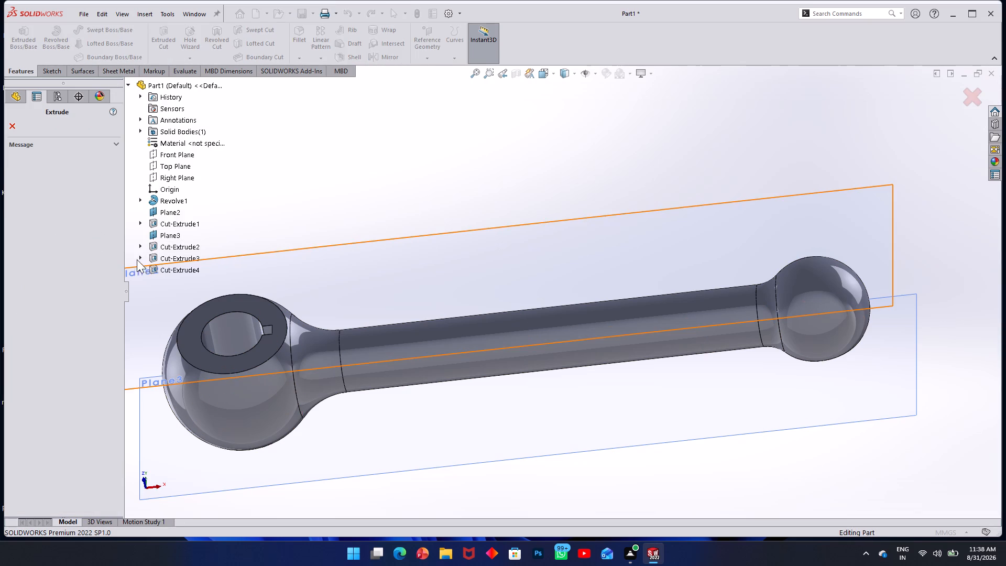
left_click(139, 257)
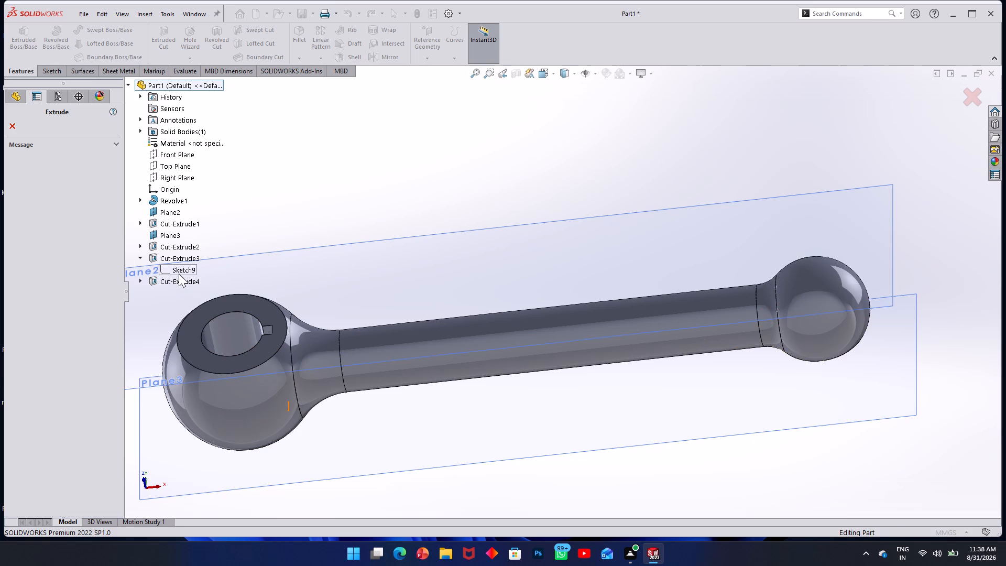
middle_click_drag(288, 319, 221, 152)
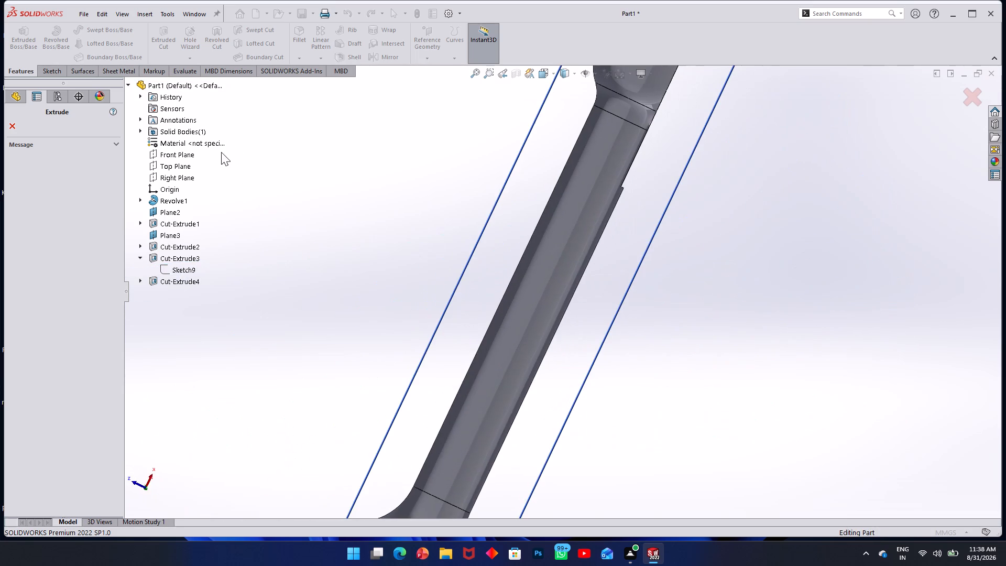
middle_click_drag(332, 233, 240, 379)
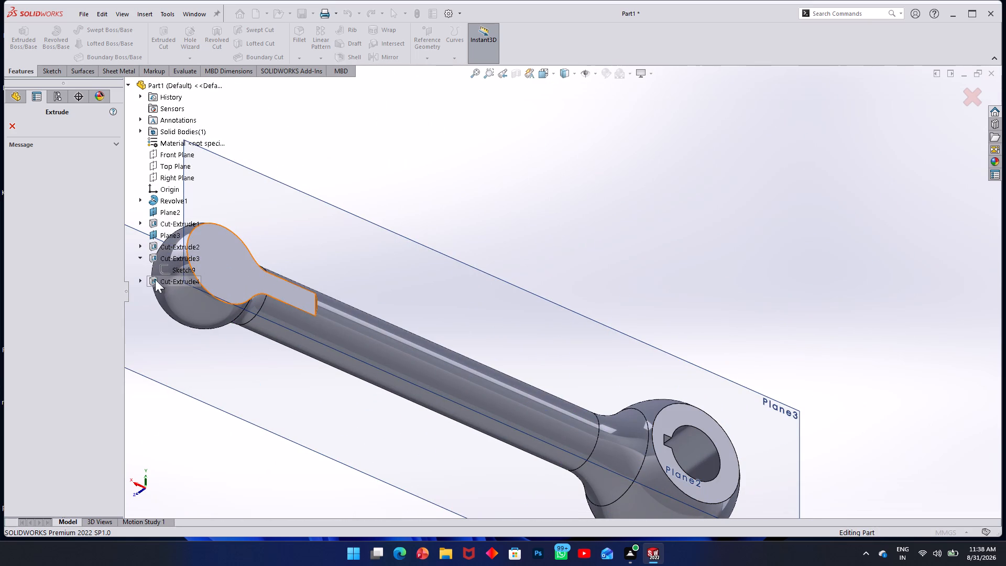
left_click(143, 280)
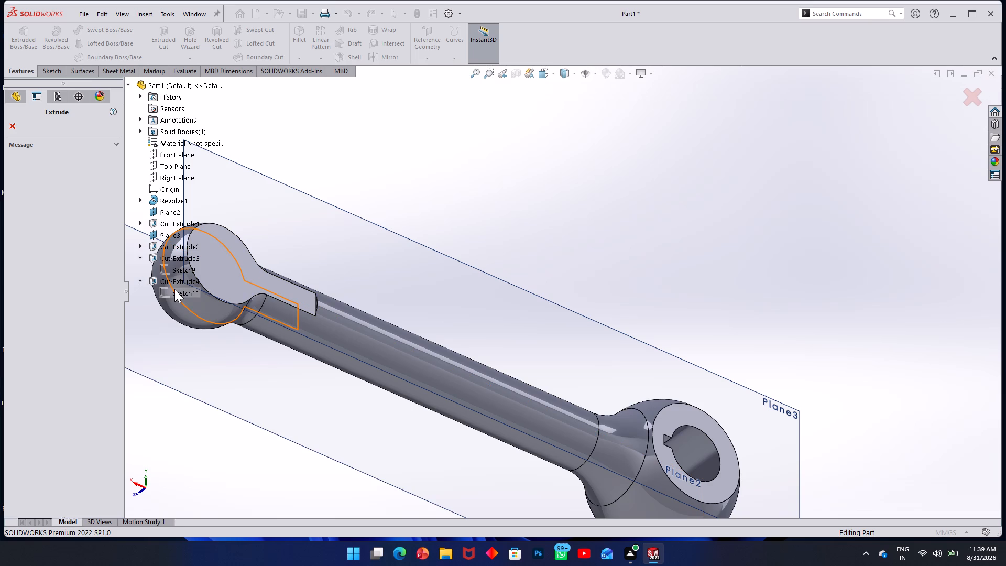
left_click(174, 289)
Reverse this cut's direction towards the uncut side of the small ball, start it at a 9 mm offset, and finish it.
middle_click_drag(214, 320, 240, 308)
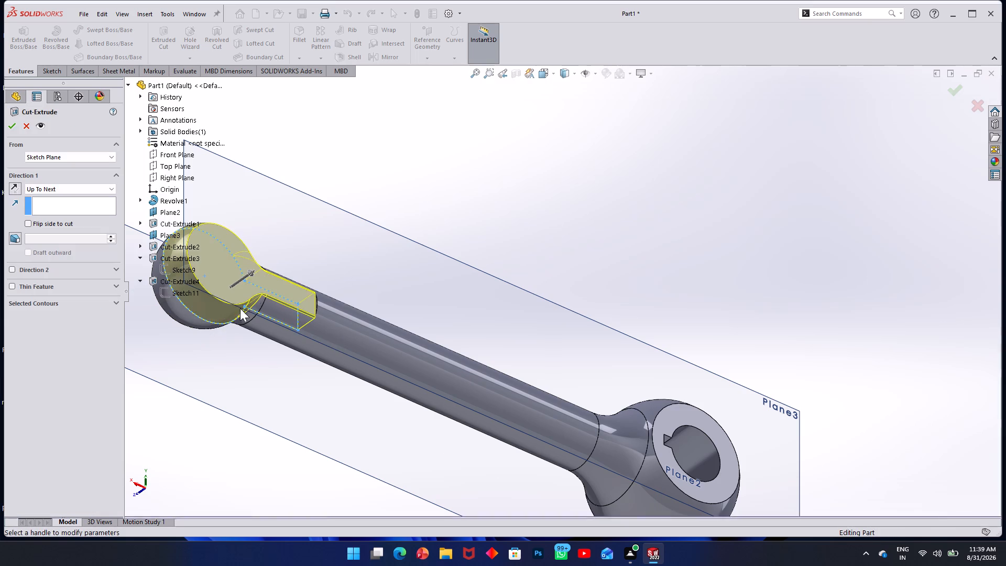
middle_click_drag(240, 308, 281, 296)
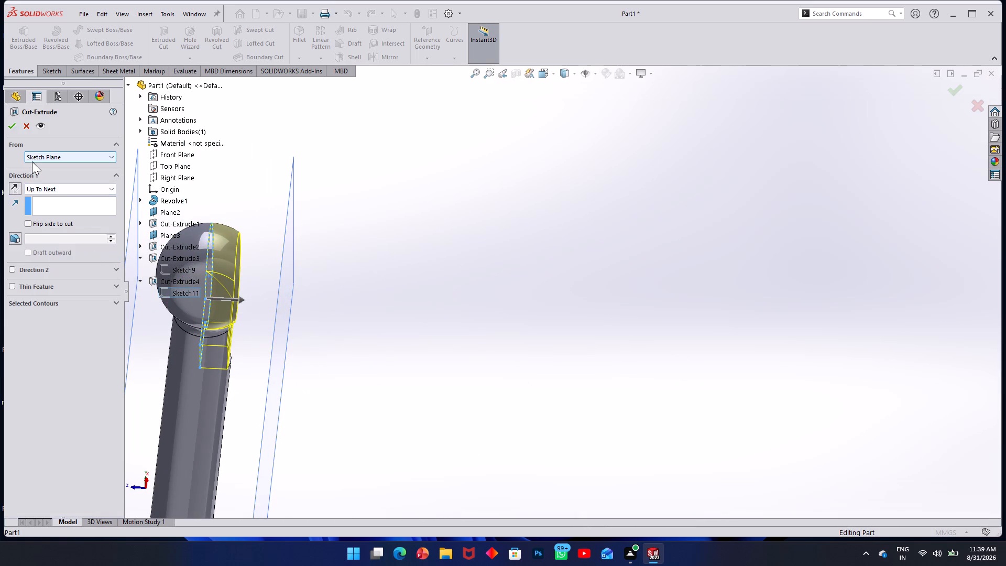
scroll(254, 342, "up", 4)
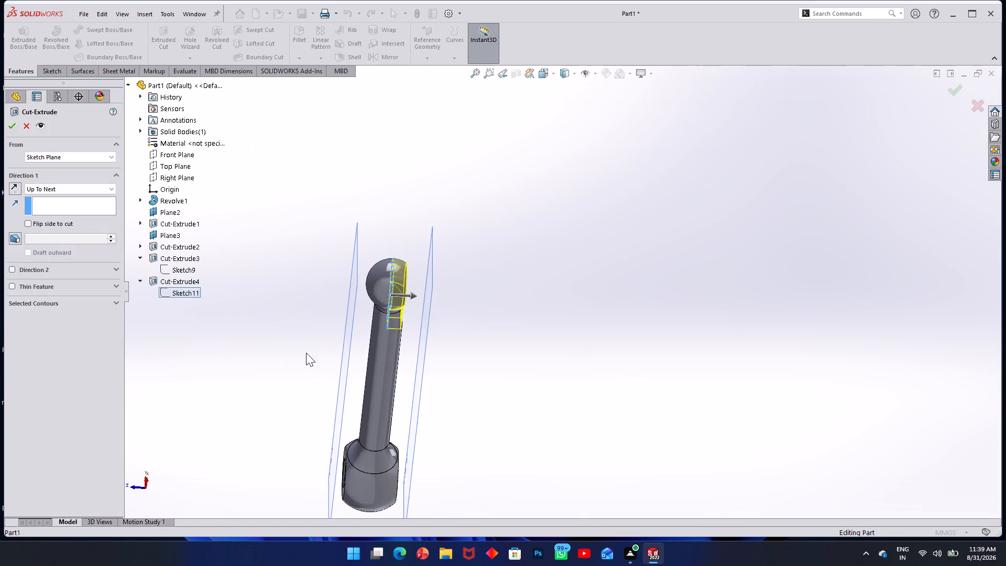
scroll(387, 365, "down", 3)
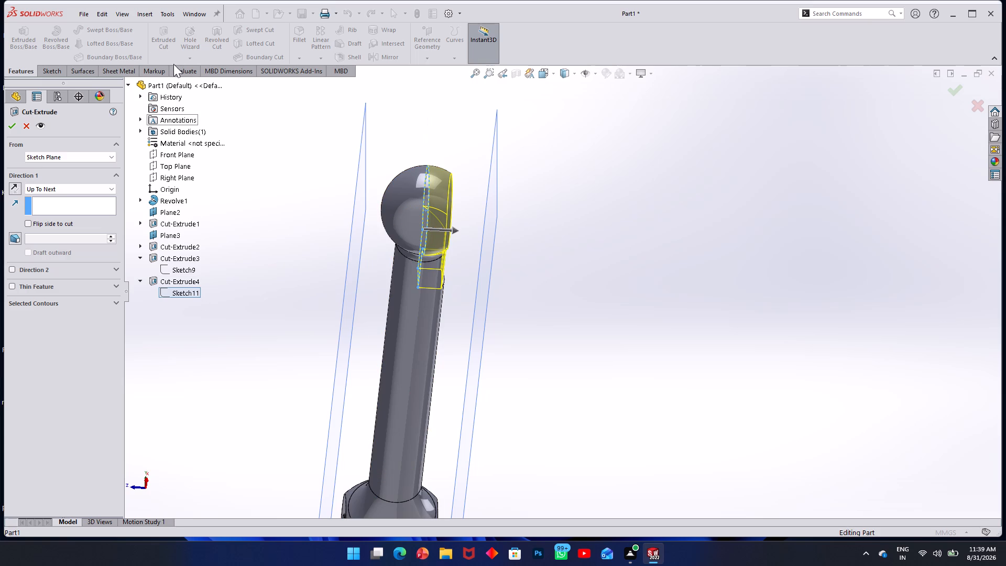
left_click(13, 184)
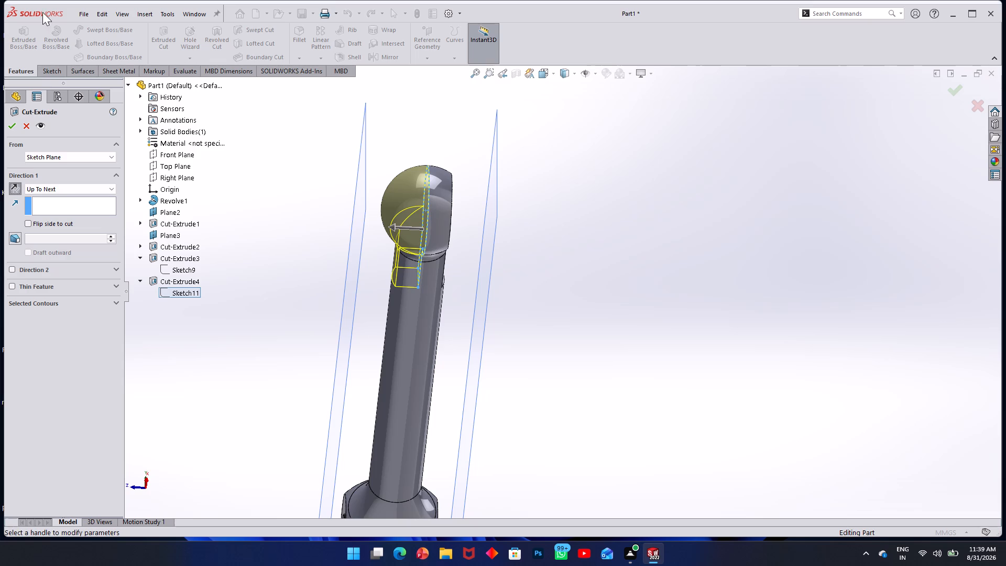
left_click(59, 159)
left_click(53, 186)
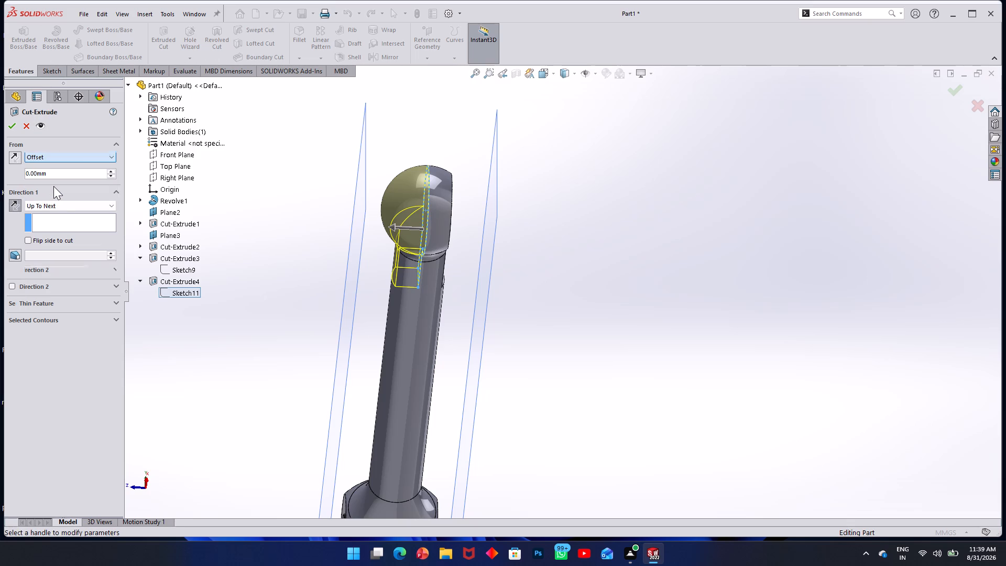
left_click_drag(68, 171, 30, 173)
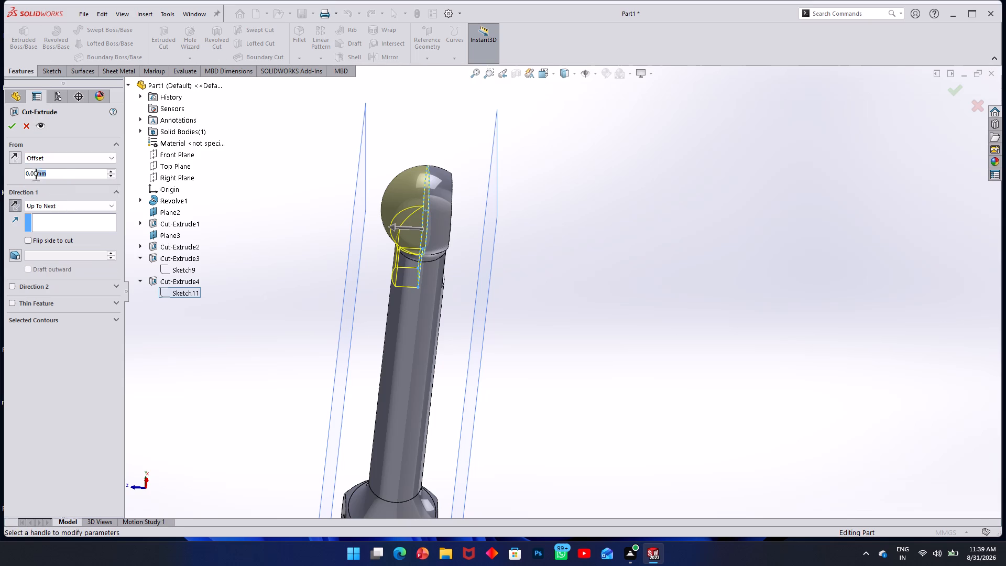
left_click_drag(30, 173, 0, 172)
key("9")
key("Return")
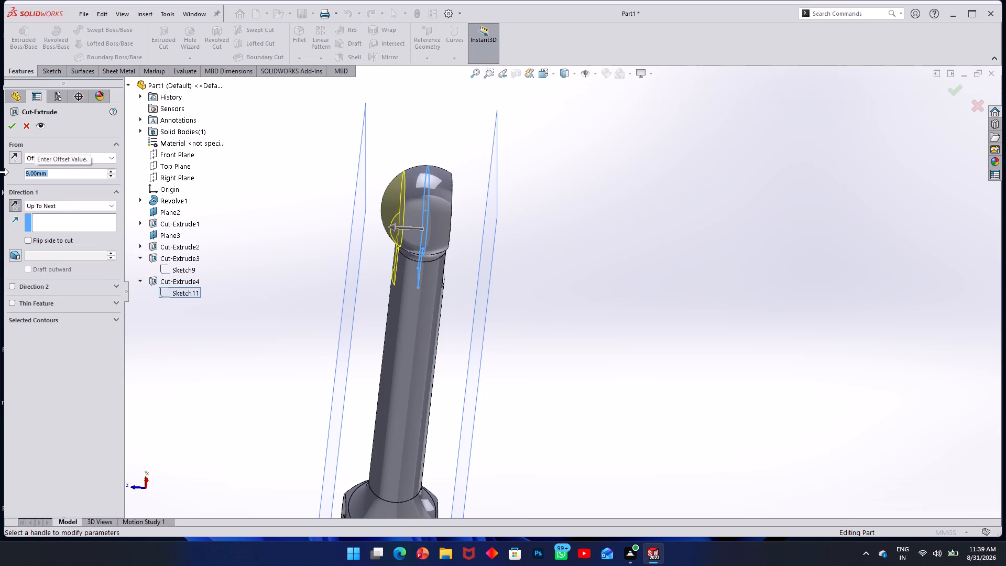
left_click(9, 124)
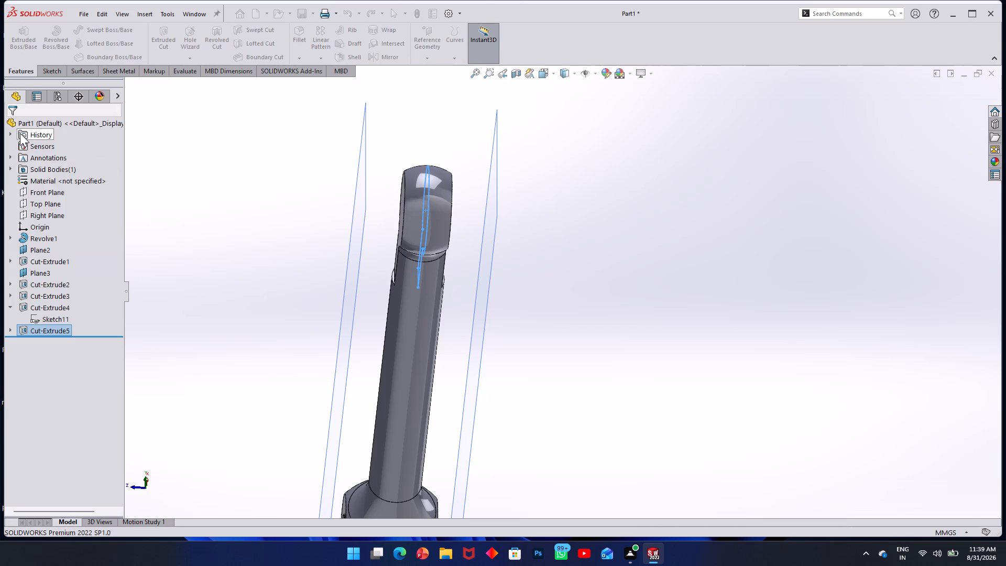
Start a sketch on the small ball's newly cut flat face and draw a circle about 15.3 mm in diameter at the ball's centre.
left_click(226, 233)
middle_click_drag(325, 247, 419, 364)
left_click(431, 445)
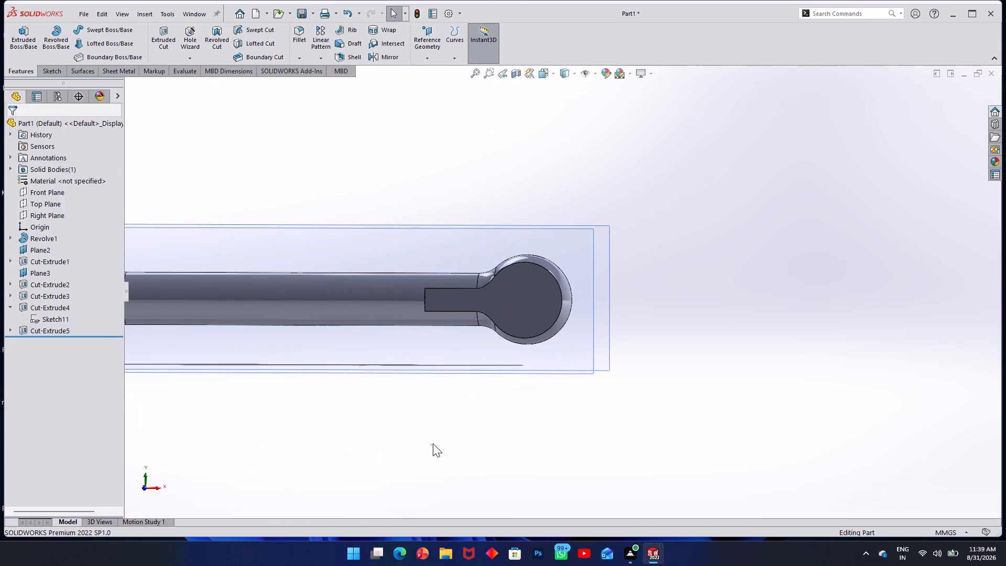
left_click(531, 311)
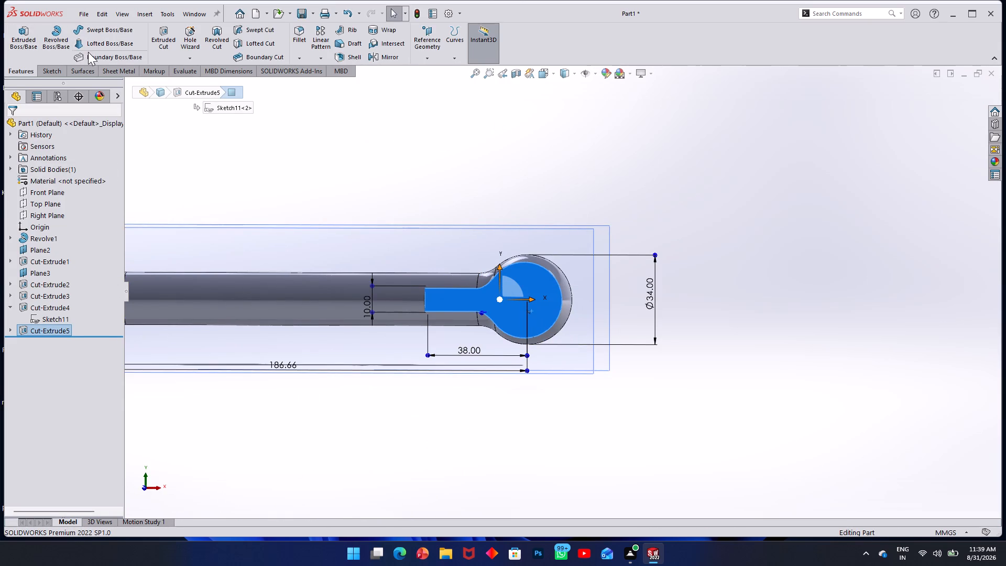
left_click(51, 74)
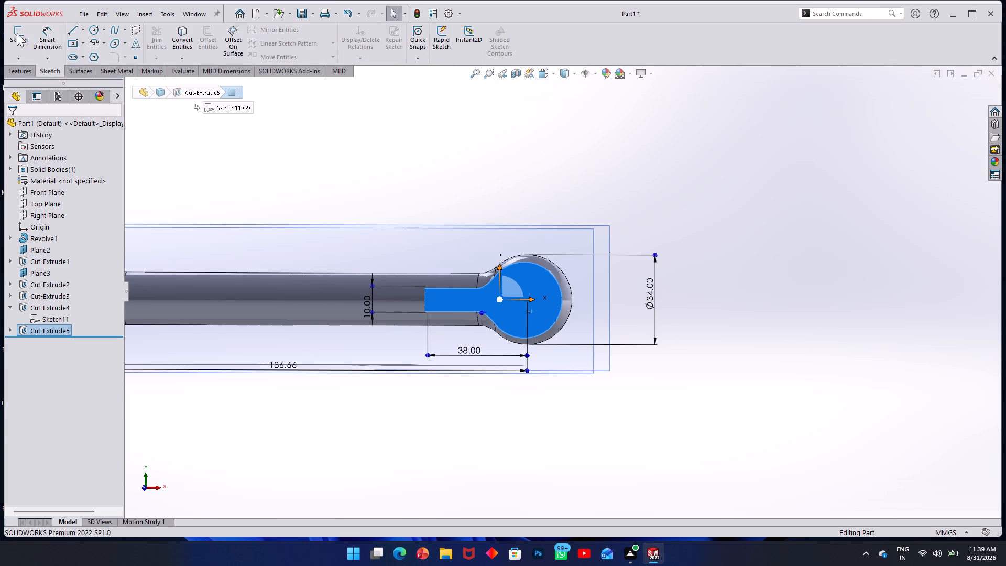
left_click(17, 33)
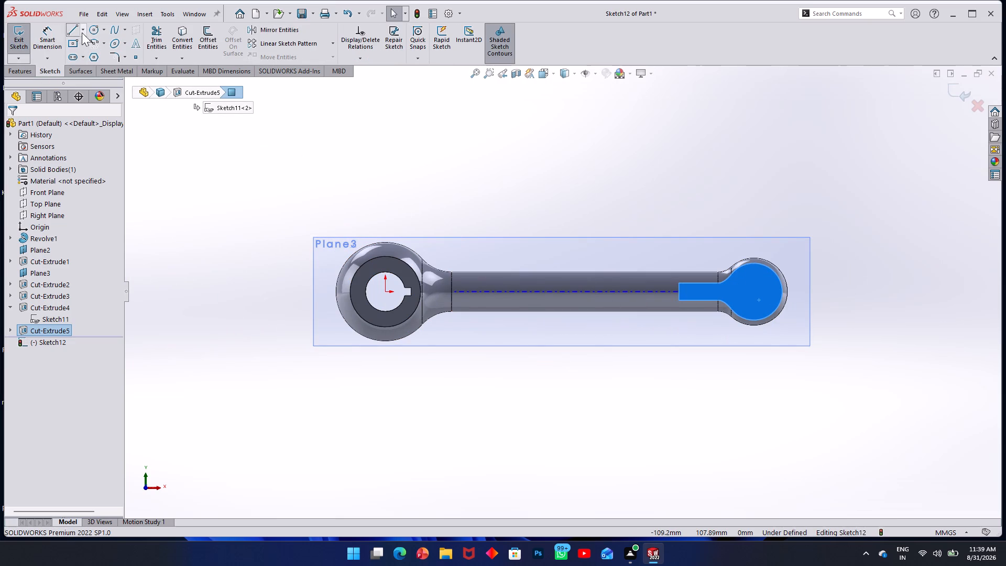
left_click(97, 29)
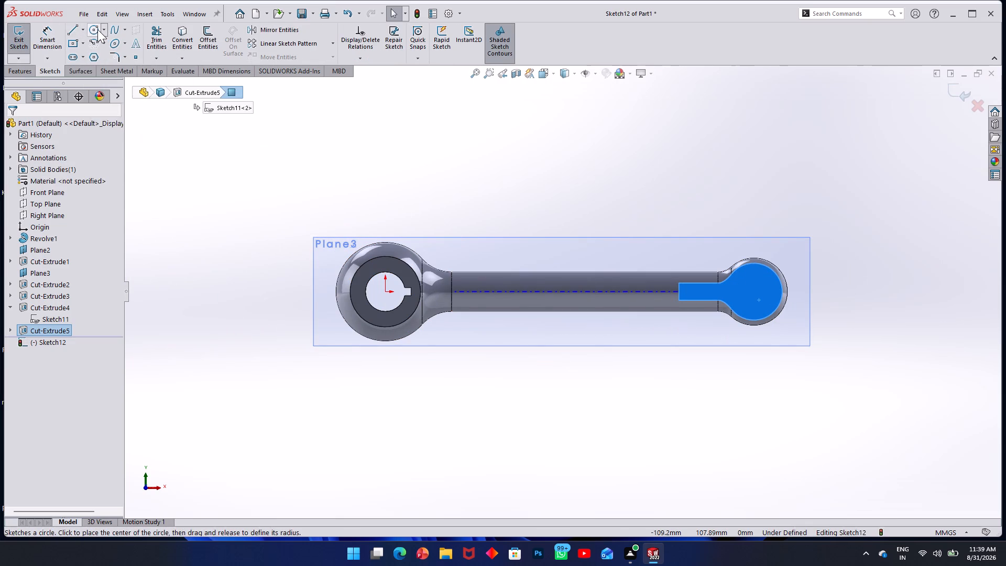
left_click(753, 291)
left_click(764, 302)
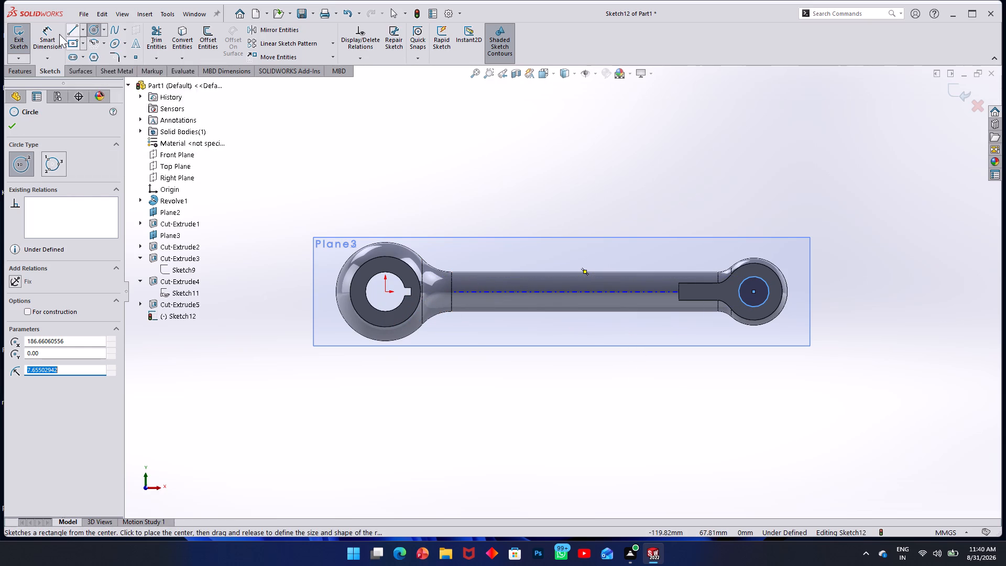
Dimension the new circle on the small ball's flat face to a diameter of 18 mm.
left_click(43, 34)
left_click(755, 301)
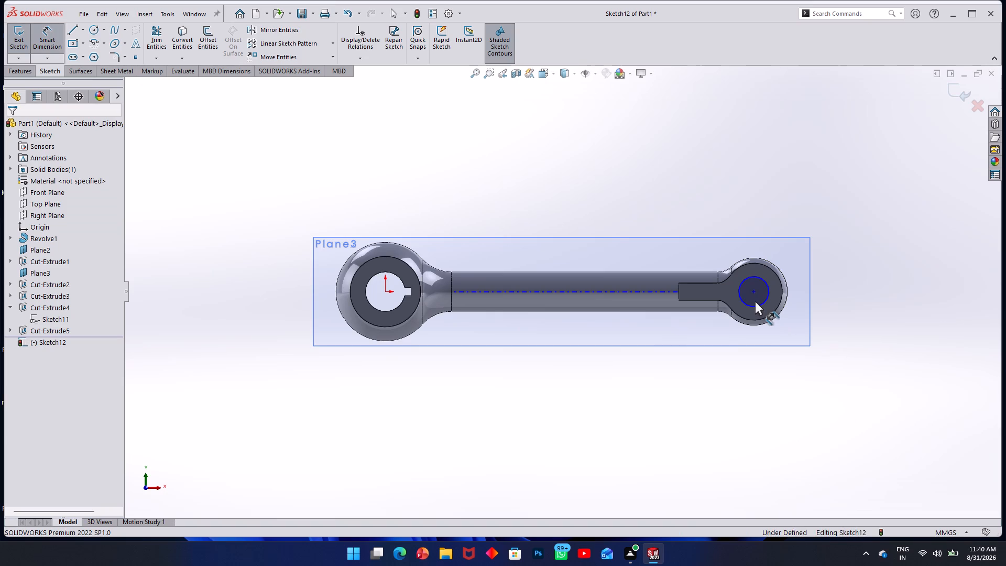
left_click(757, 304)
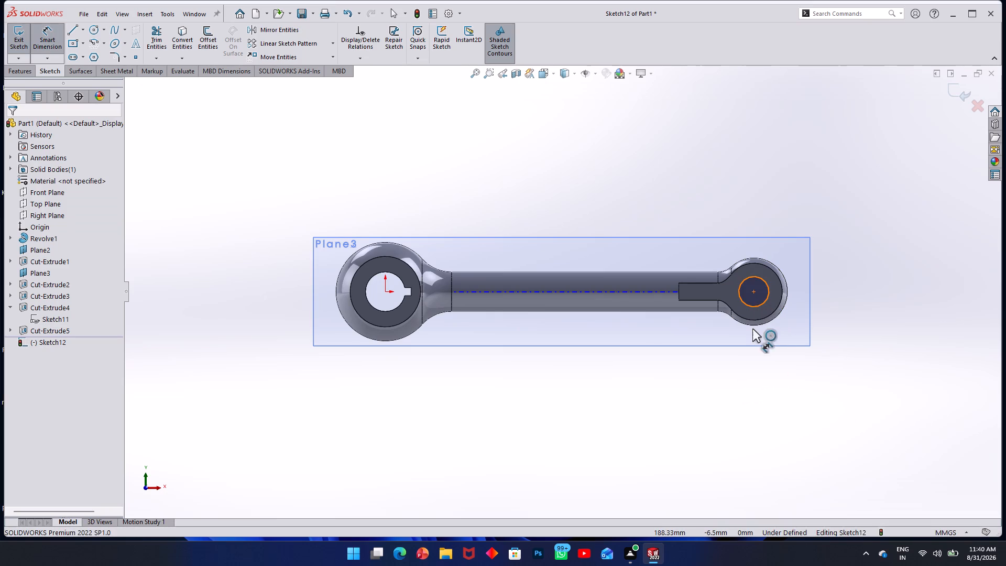
left_click(751, 400)
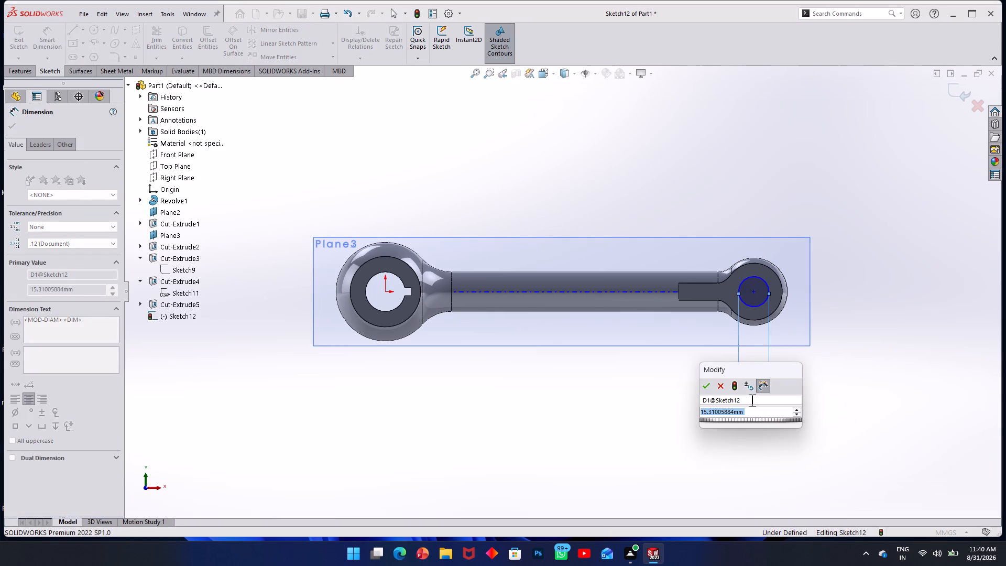
type("18")
key("Return")
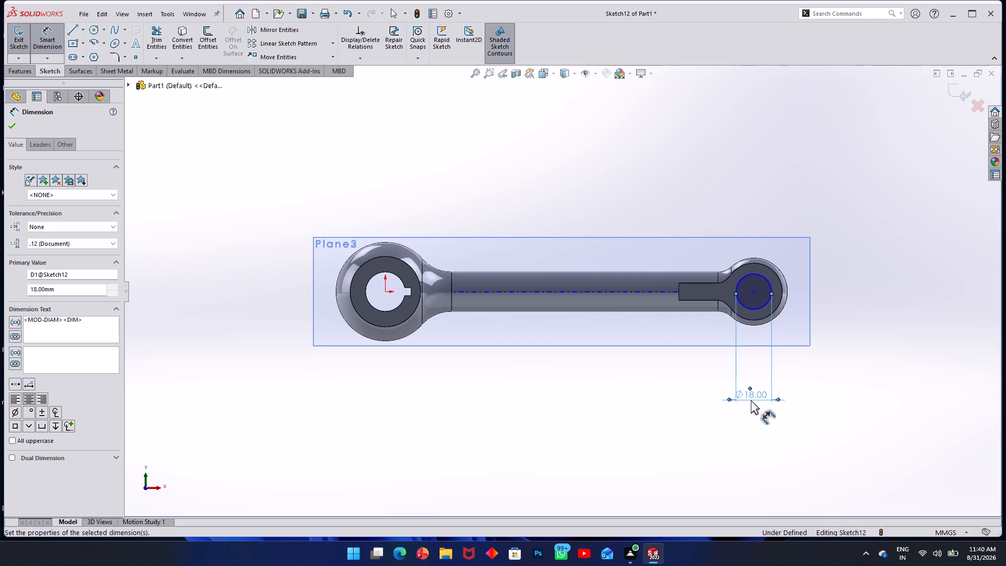
left_click(206, 132)
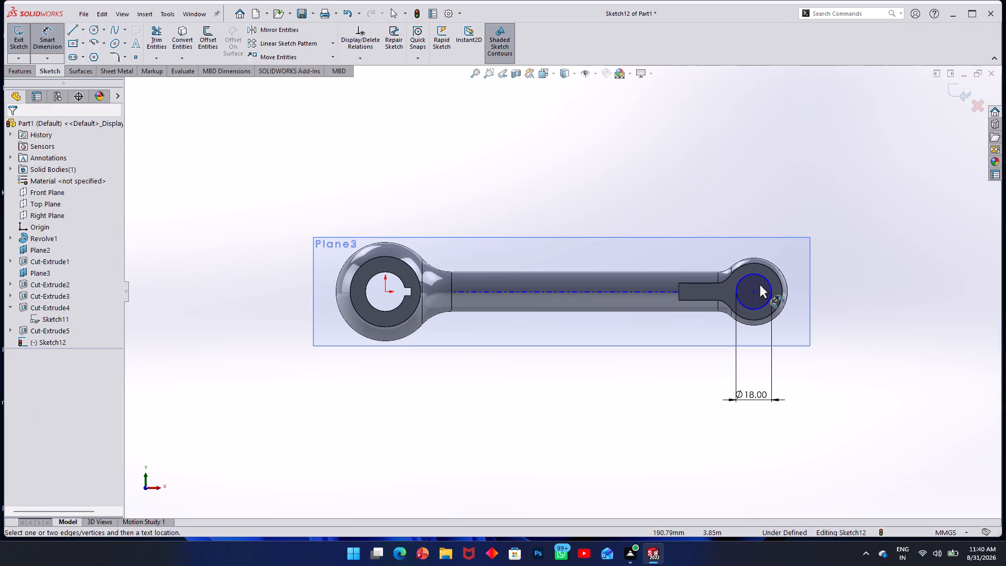
Fully define the 18 mm circle with automatic relations and dimensions, and exit the sketch.
key("Escape")
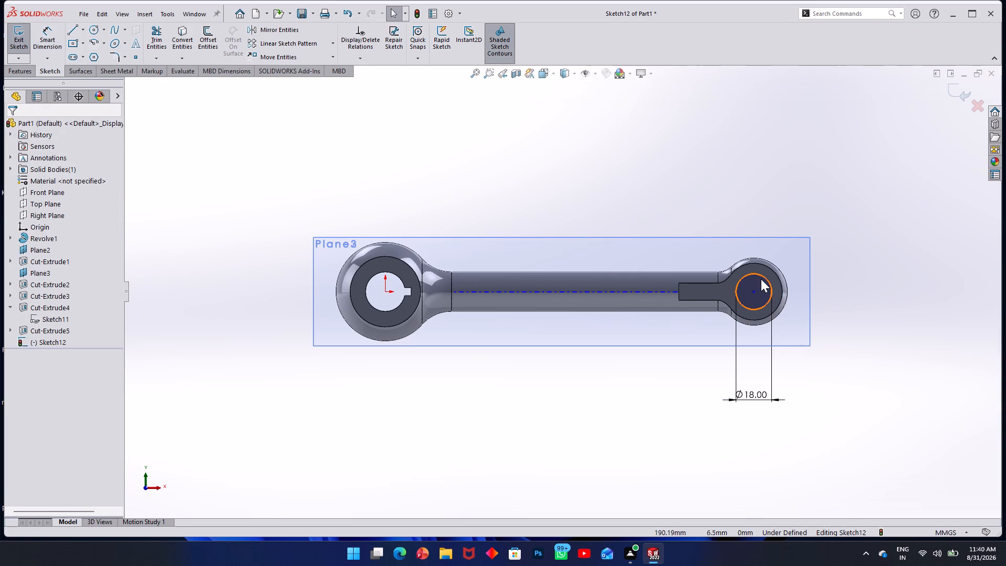
left_click(761, 277)
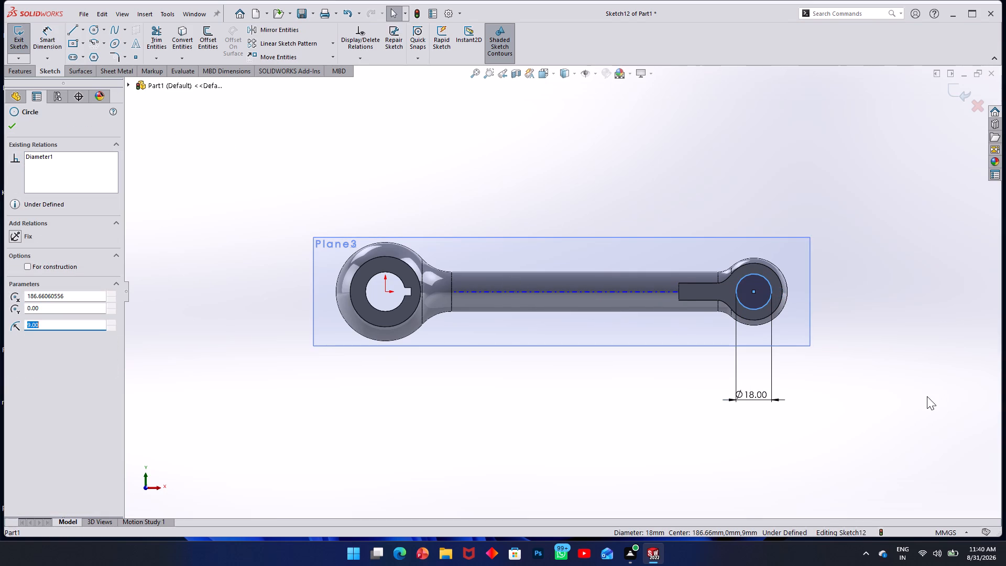
right_click(819, 323)
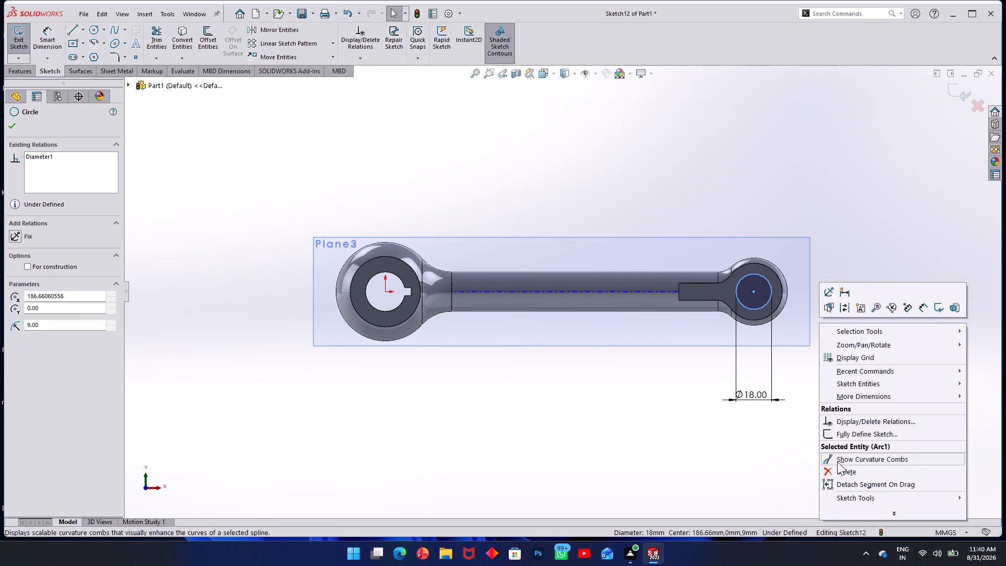
left_click(837, 434)
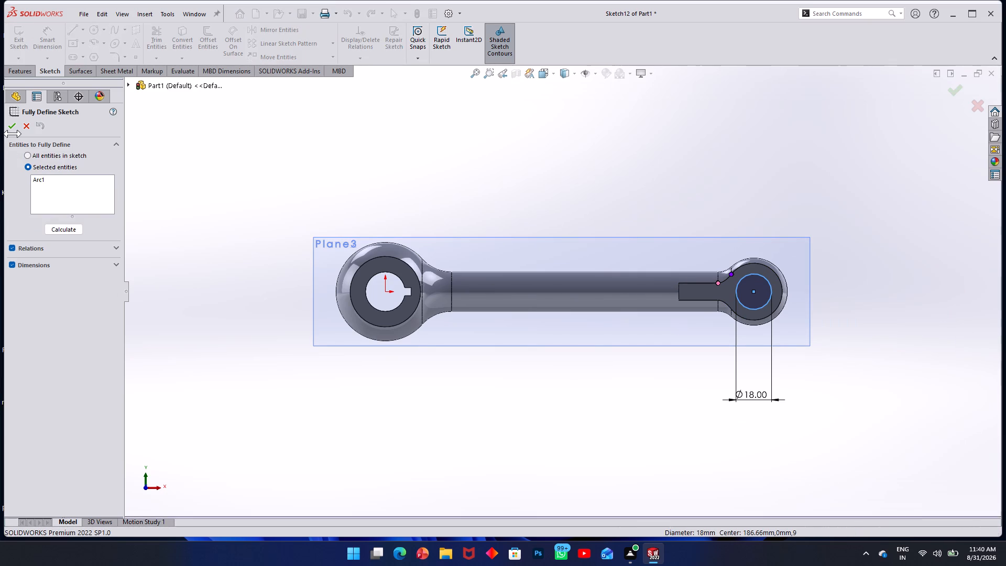
left_click(9, 127)
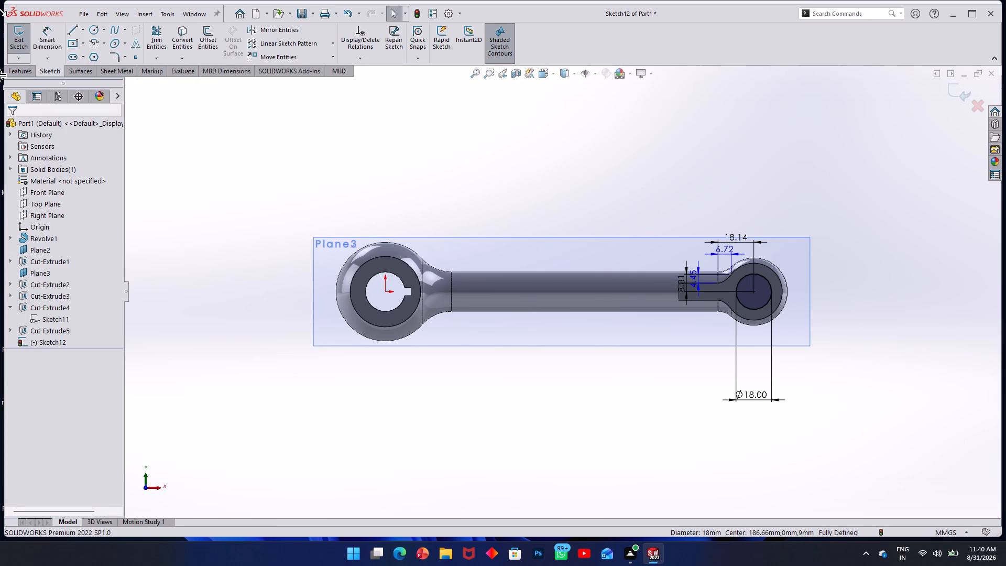
left_click(20, 32)
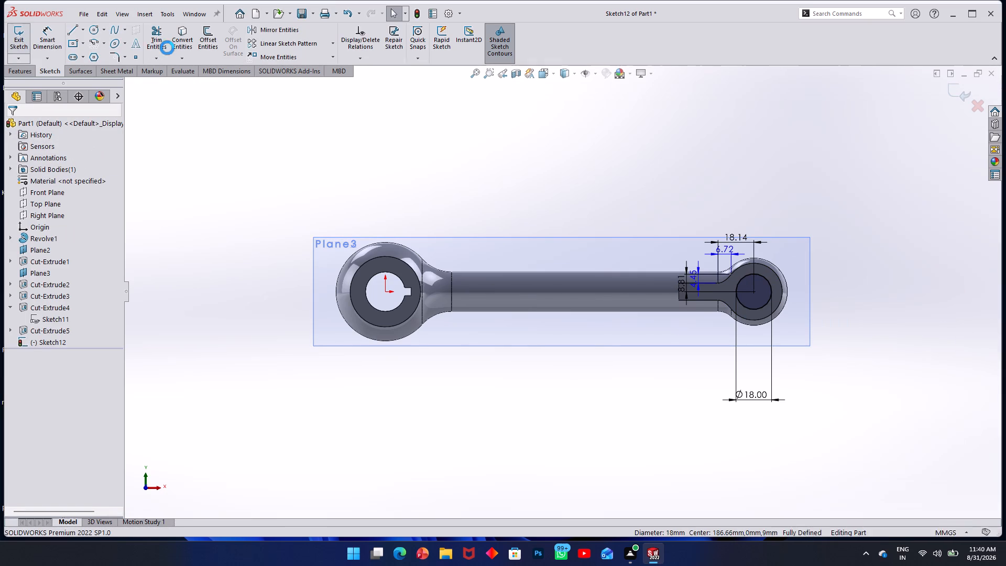
Make an Extruded Cut from the 18 mm circle with the Up To Next end condition through the small ball.
left_click(20, 76)
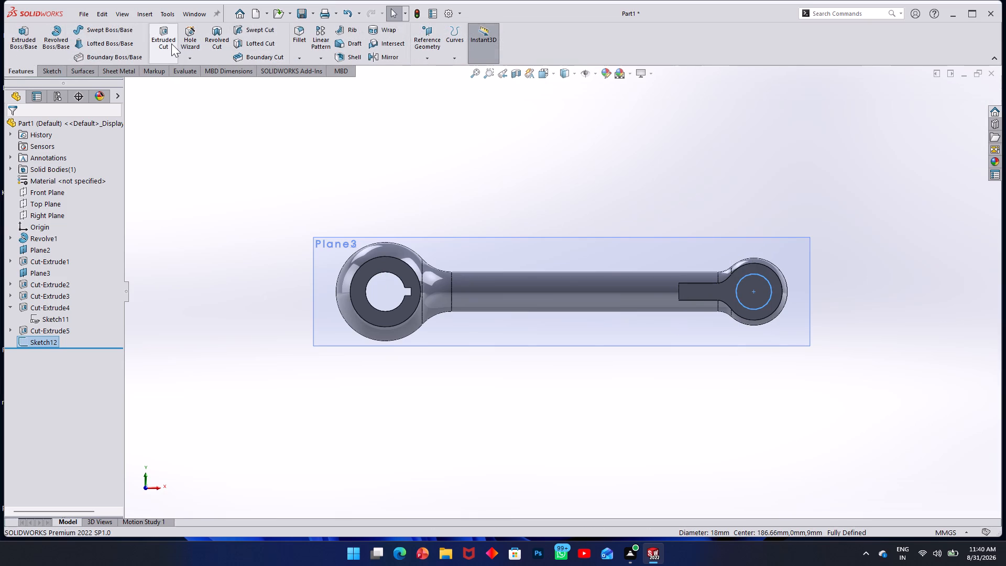
left_click(167, 42)
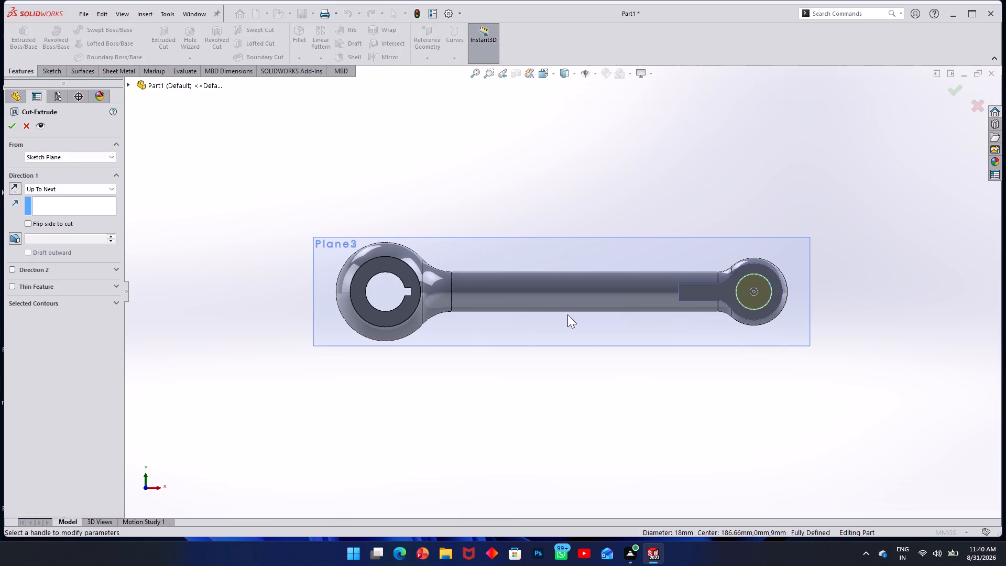
middle_click_drag(479, 235, 289, 228)
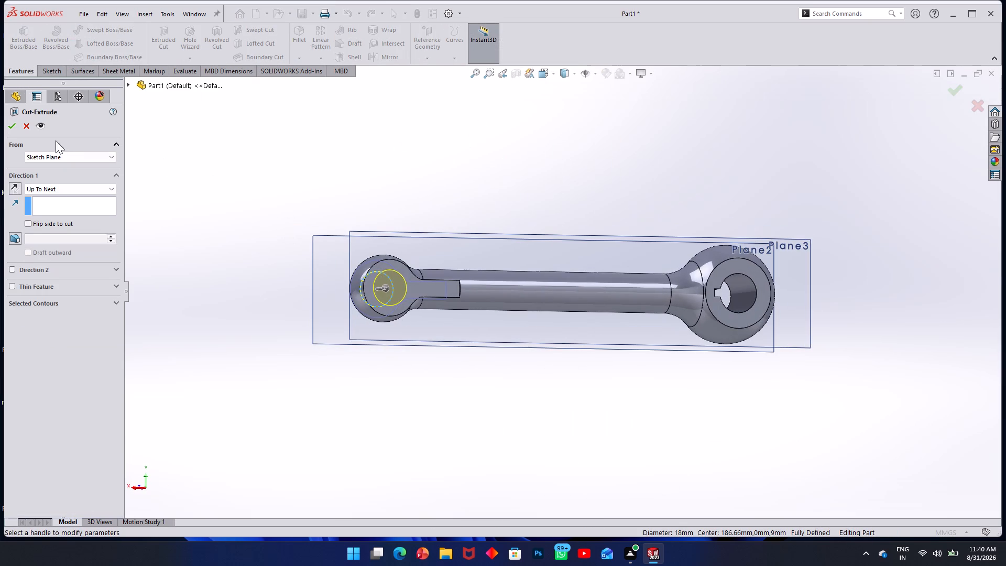
left_click(14, 125)
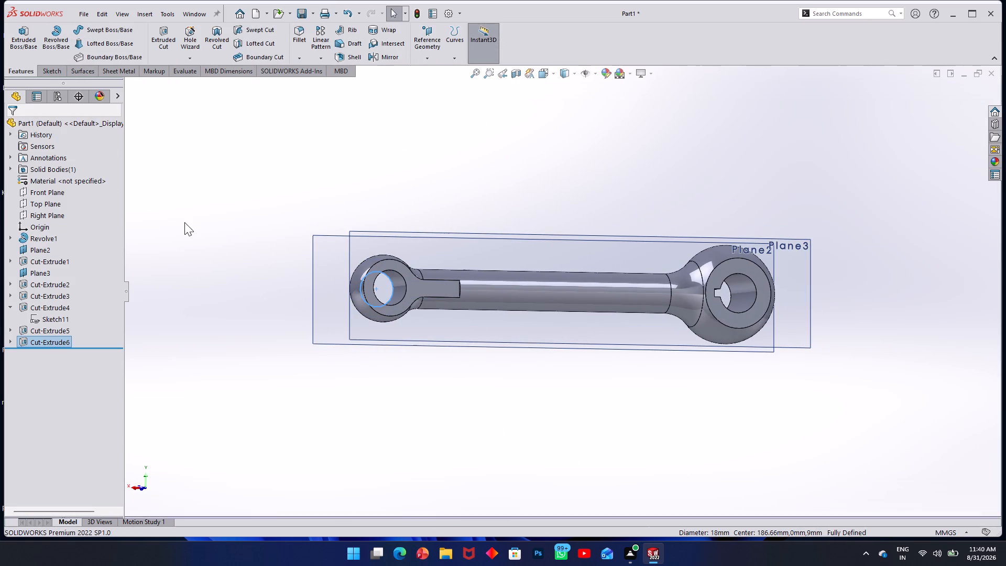
left_click(205, 231)
Hide the reference planes Plane3 and Plane2.
middle_click_drag(286, 278, 486, 382)
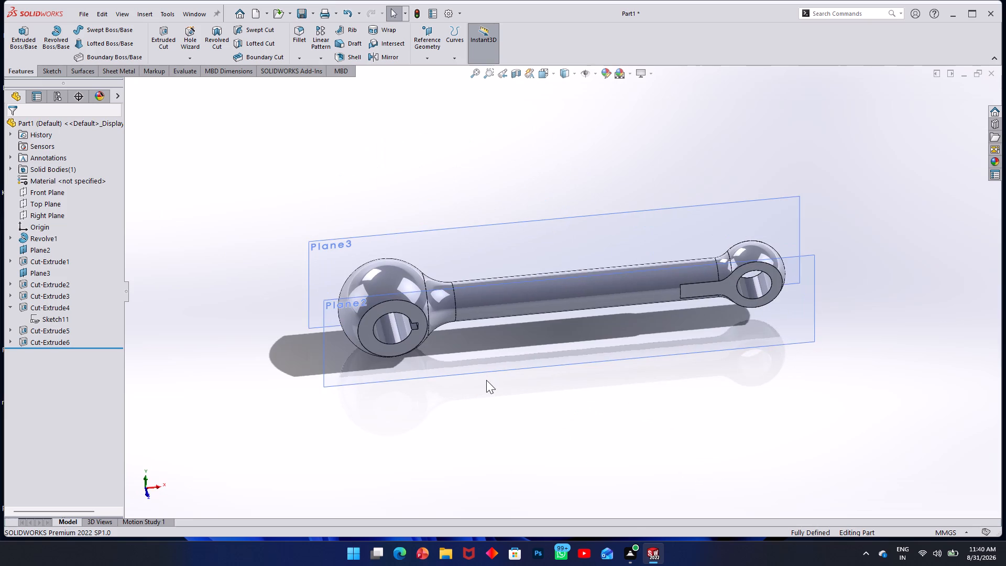
right_click(510, 251)
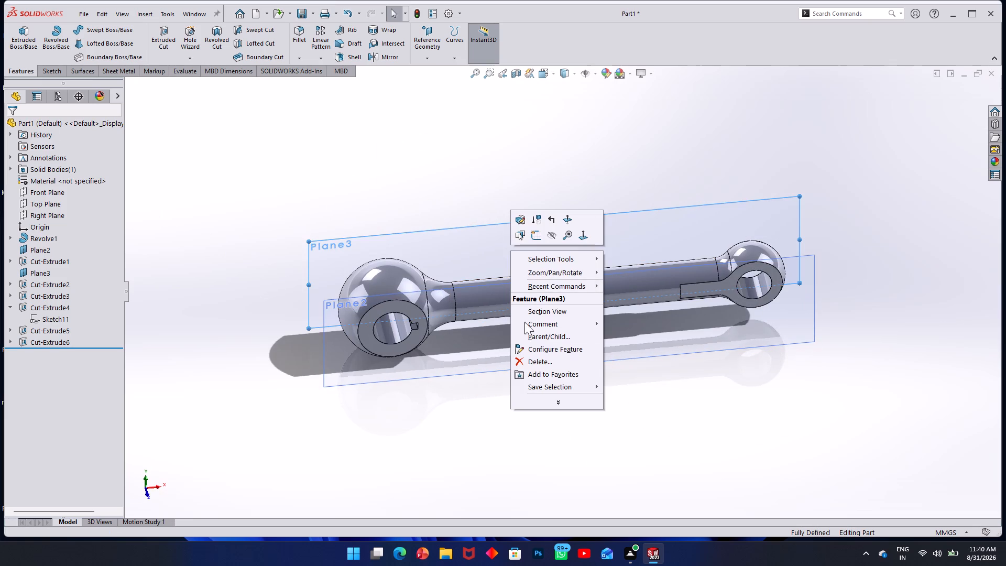
left_click(556, 228)
right_click(480, 345)
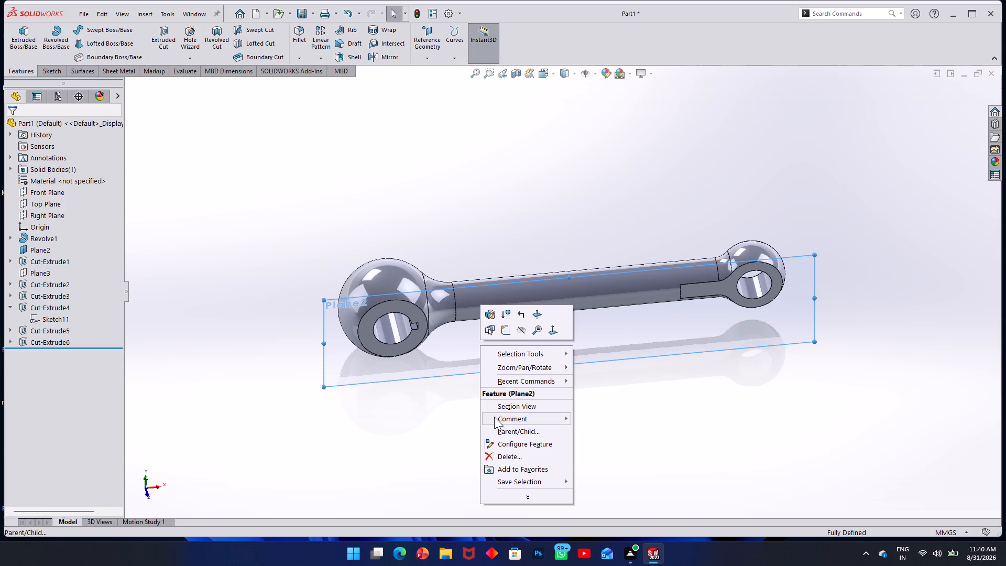
left_click(524, 330)
left_click_drag(395, 430, 394, 421)
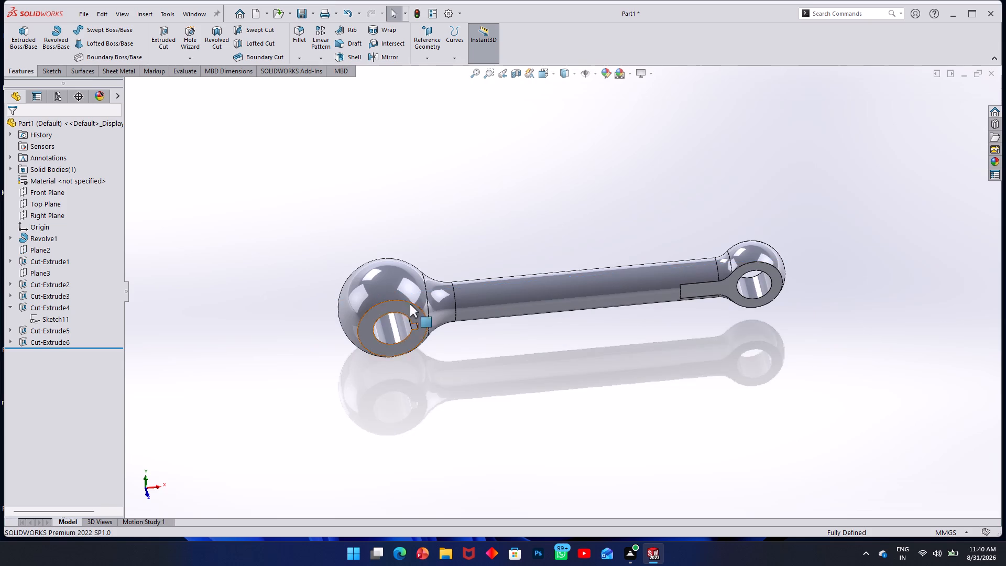
Start a Hole Wizard hole and change its hole type to the plain Hole.
middle_click_drag(397, 272, 337, 198)
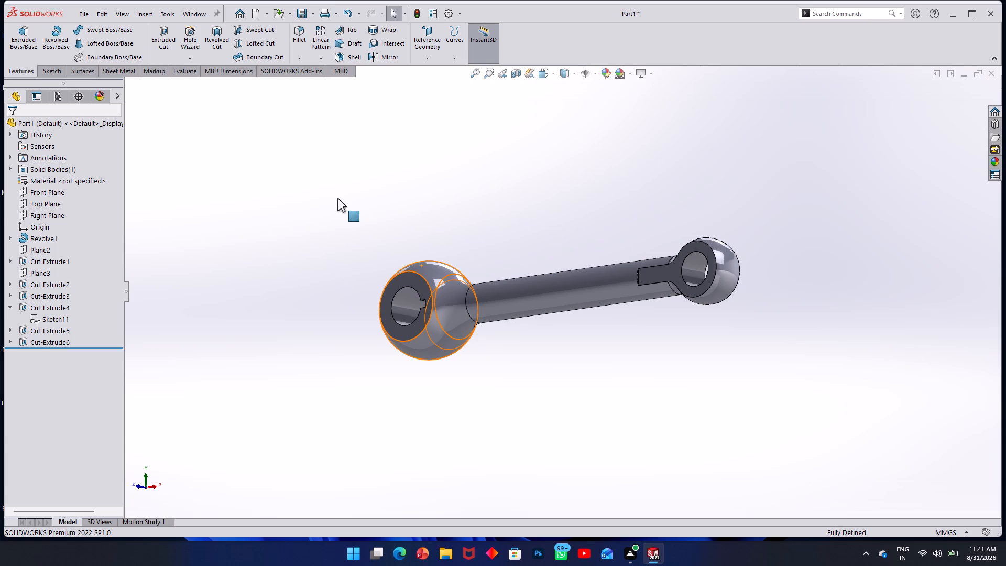
middle_click_drag(402, 281, 543, 316)
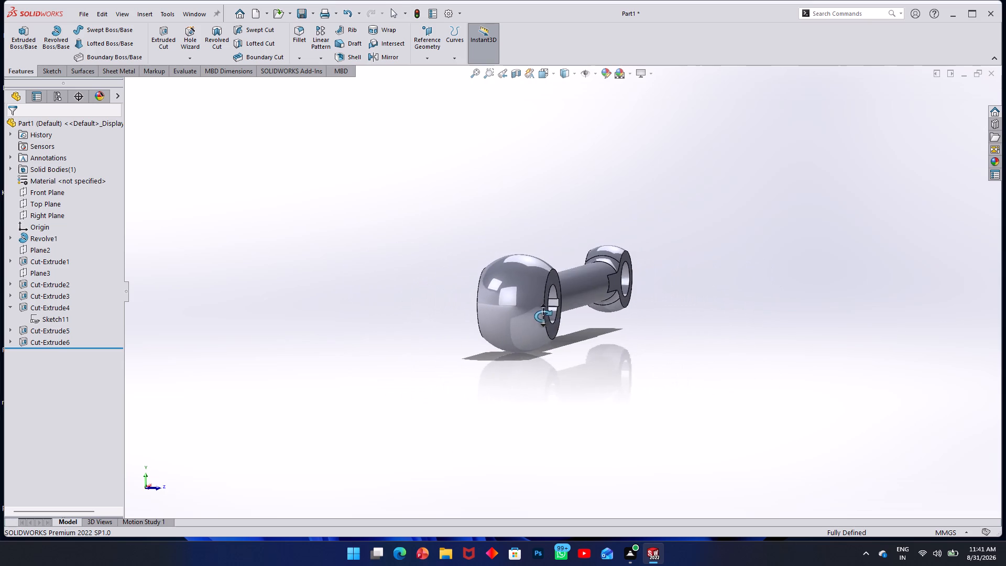
middle_click_drag(543, 316, 543, 316)
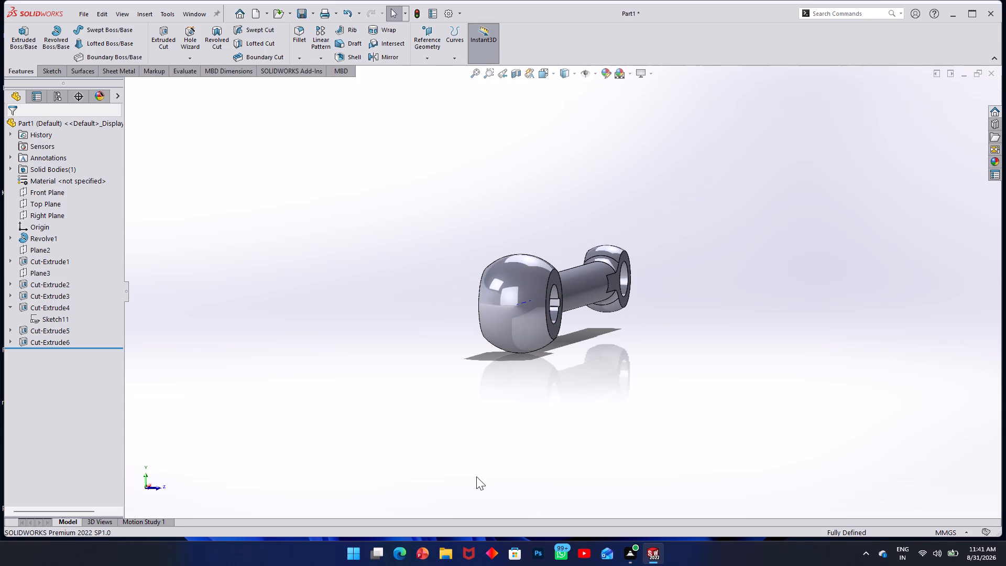
left_click(188, 56)
left_click(188, 46)
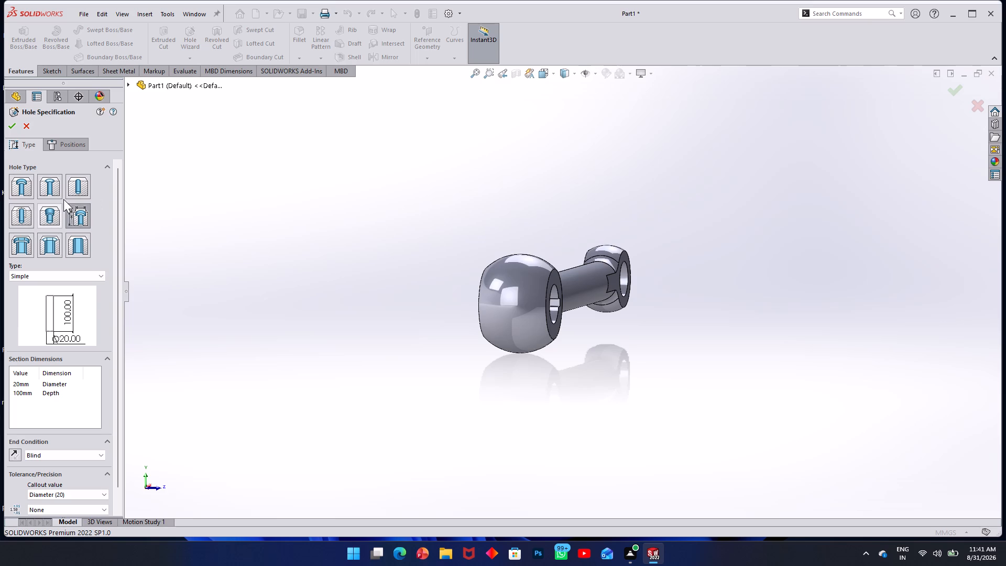
left_click(75, 191)
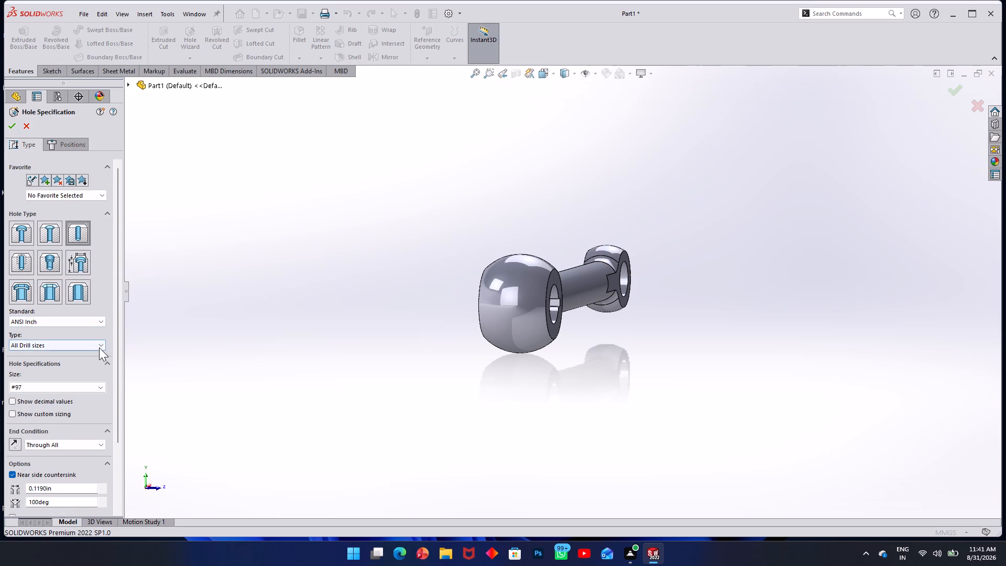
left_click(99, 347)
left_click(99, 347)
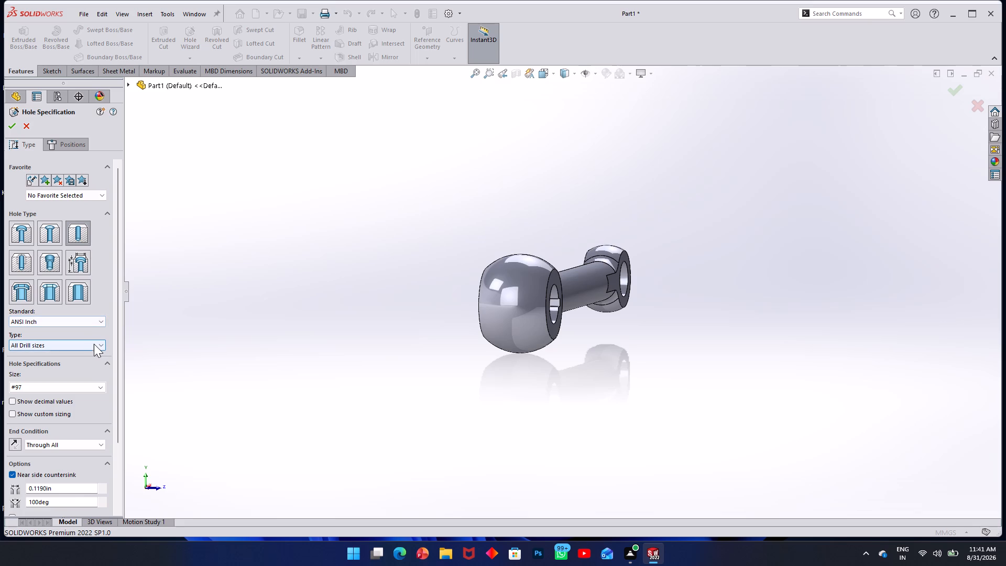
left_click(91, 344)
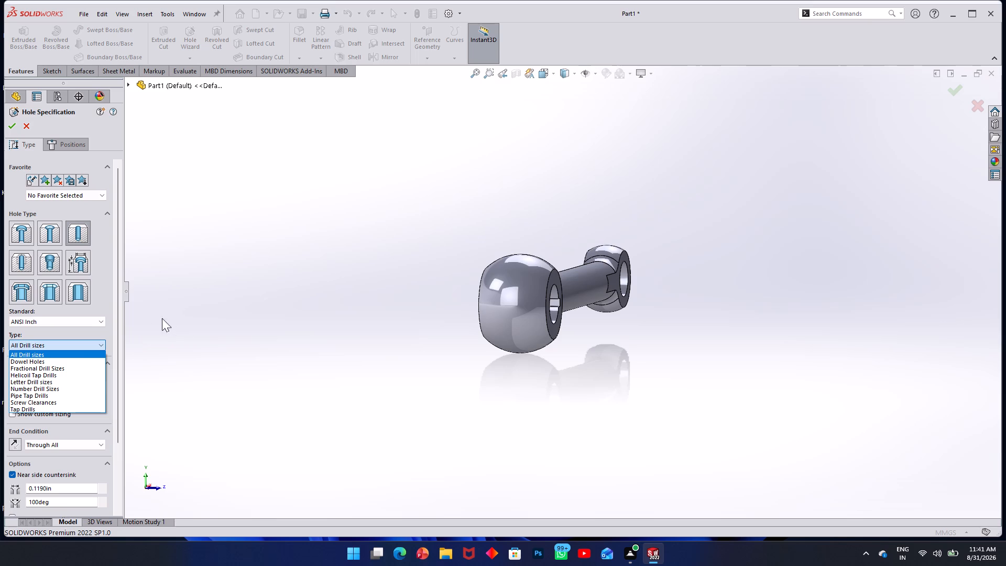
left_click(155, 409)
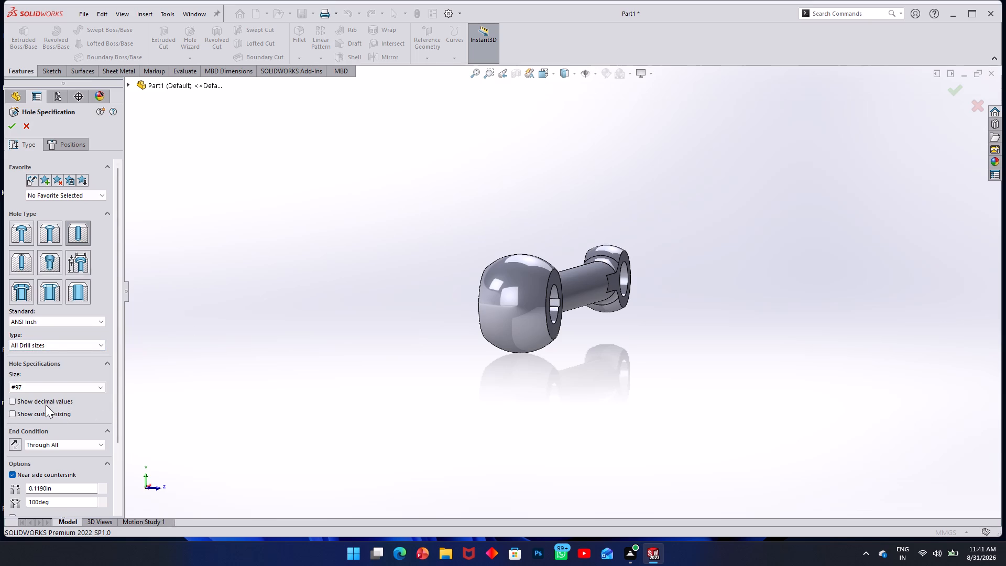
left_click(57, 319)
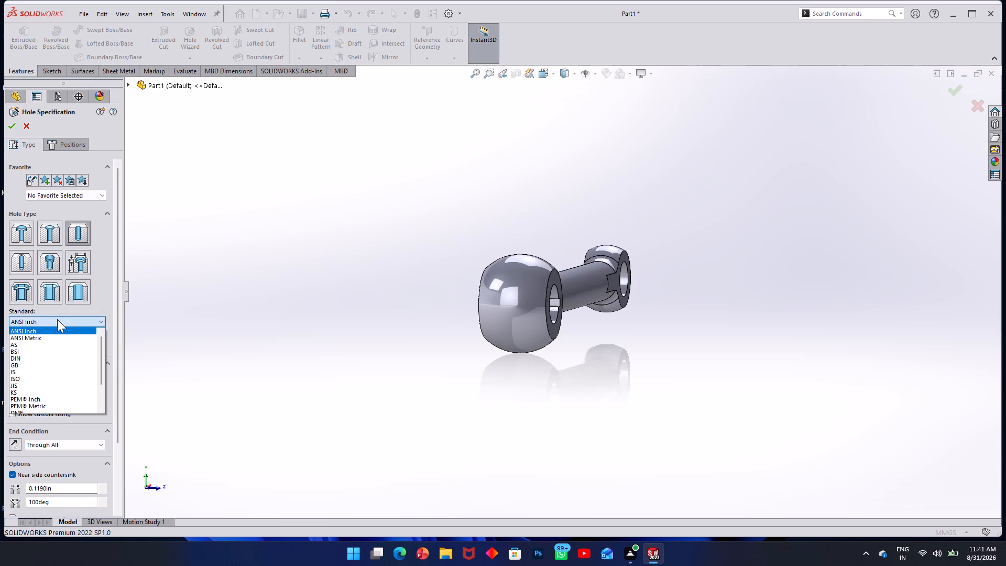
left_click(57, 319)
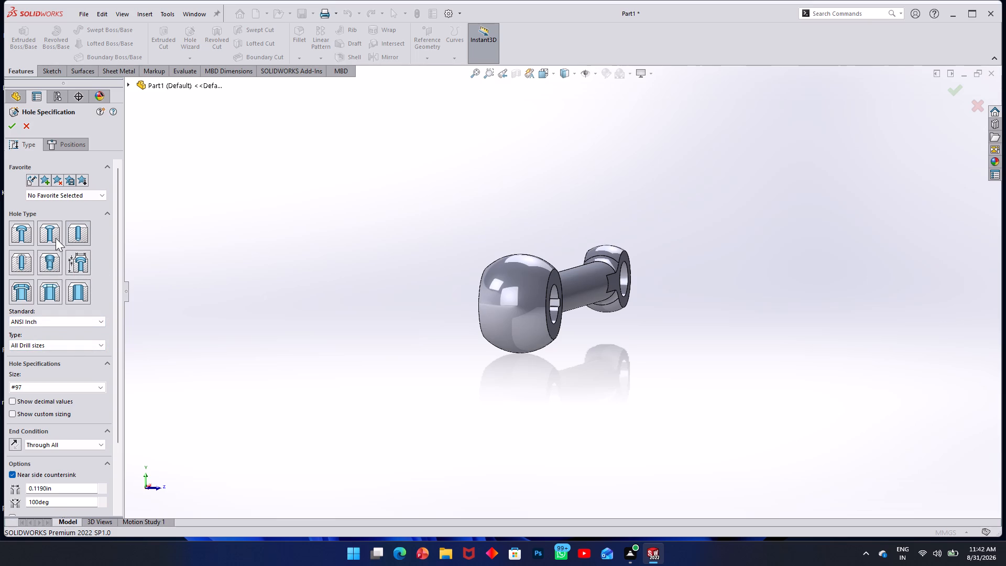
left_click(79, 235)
Set the hole's drill size to #8 and its end condition to Up To Next.
left_click(99, 386)
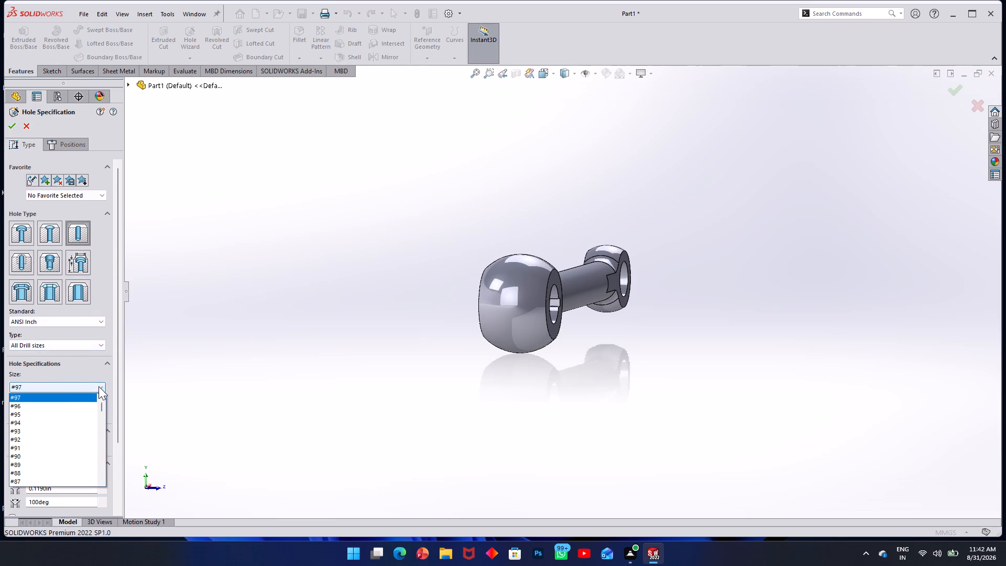
scroll(44, 418, "up", 4)
scroll(44, 418, "down", 8)
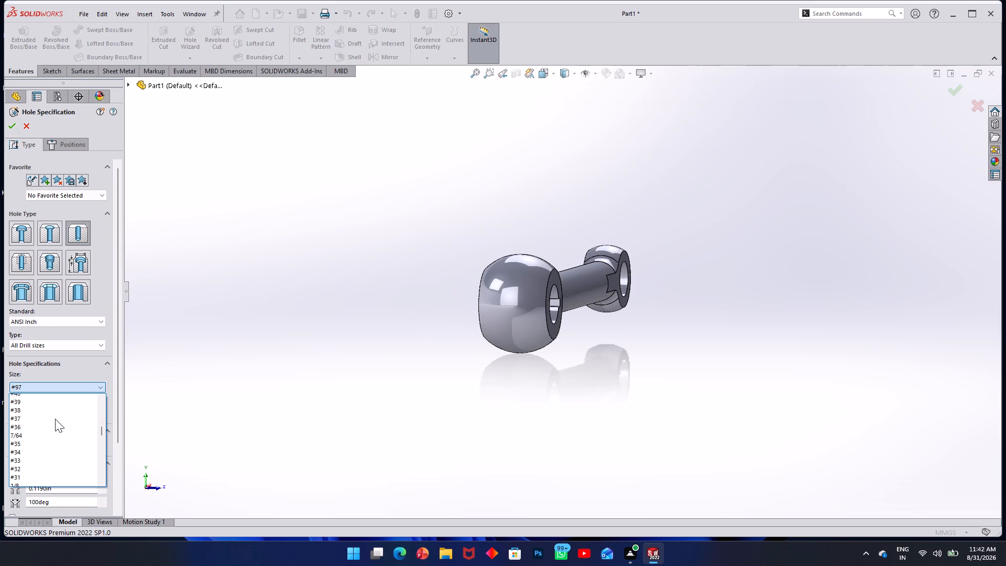
scroll(55, 419, "down", 3)
scroll(55, 419, "up", 1)
scroll(55, 419, "down", 1)
scroll(29, 476, "down", 2)
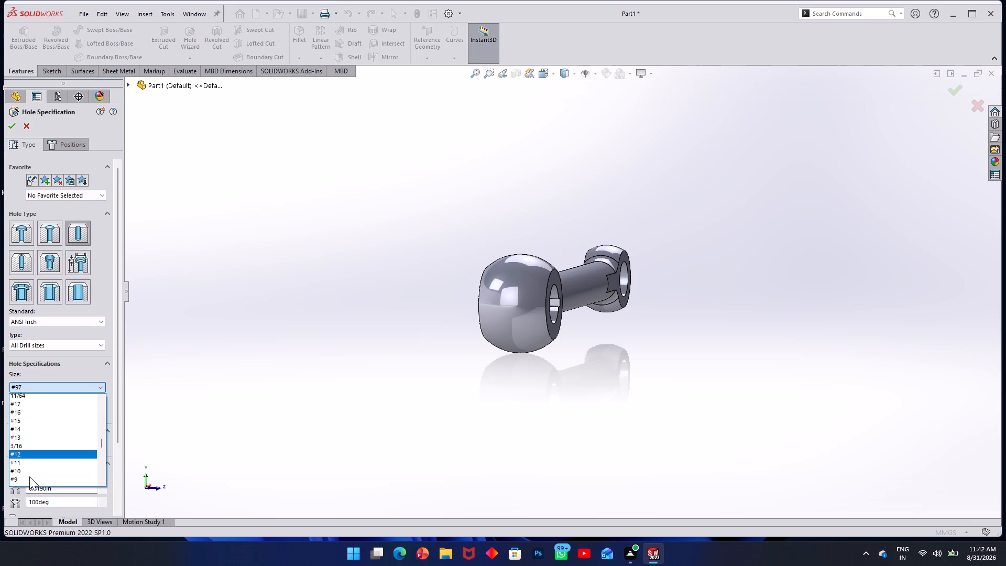
scroll(29, 476, "down", 1)
scroll(12, 427, "down", 2)
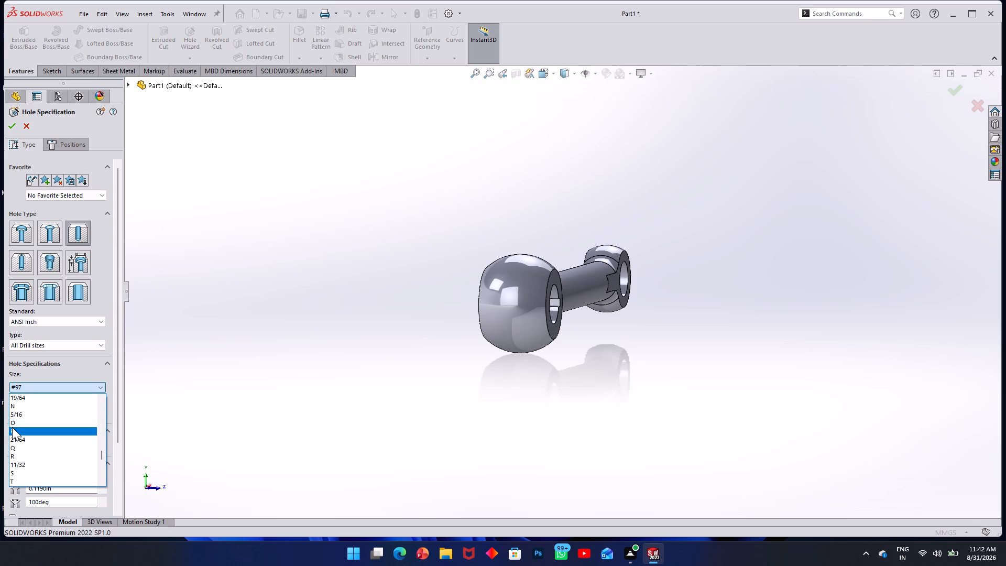
scroll(12, 427, "down", 7)
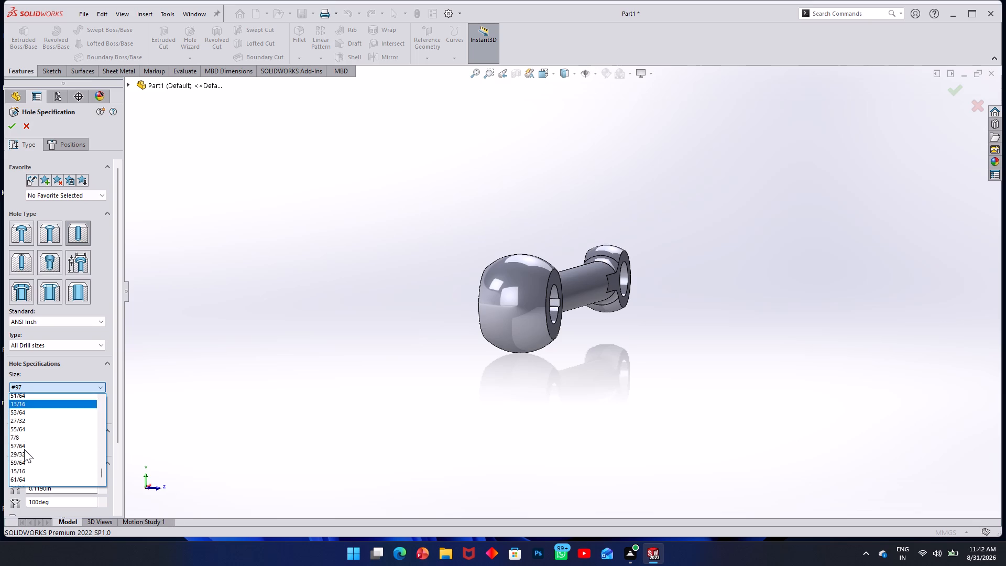
scroll(24, 449, "down", 3)
scroll(24, 450, "up", 10)
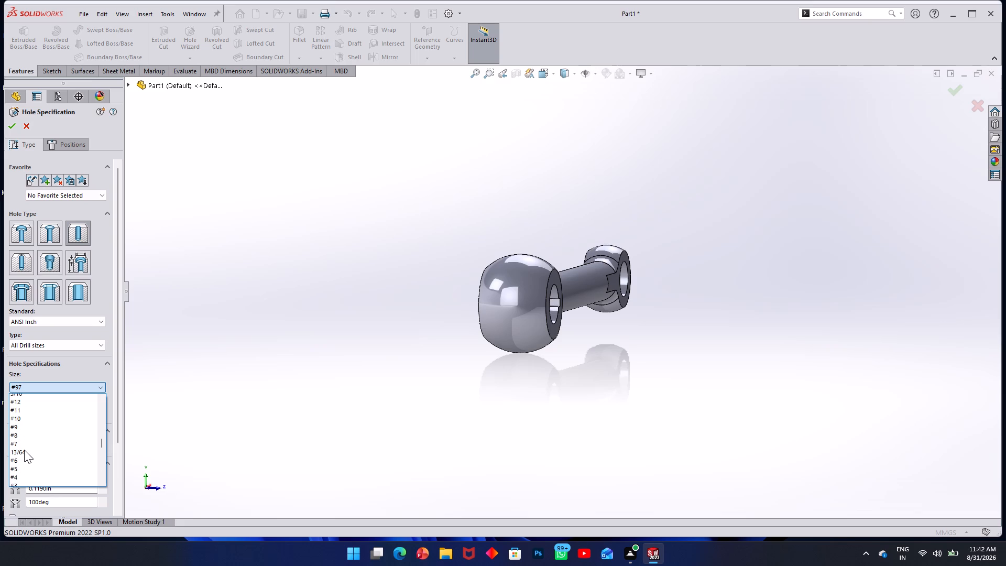
left_click(23, 436)
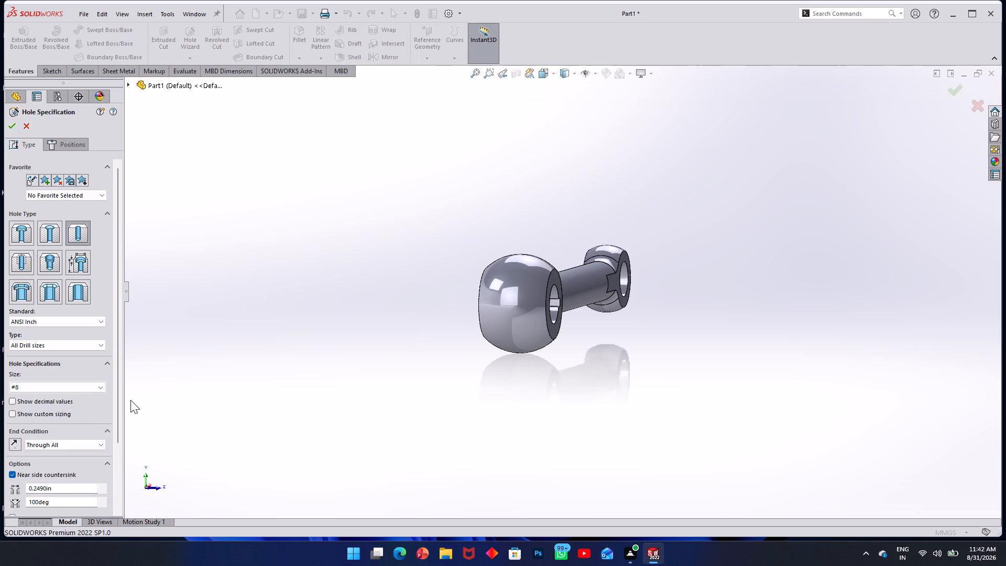
left_click(85, 442)
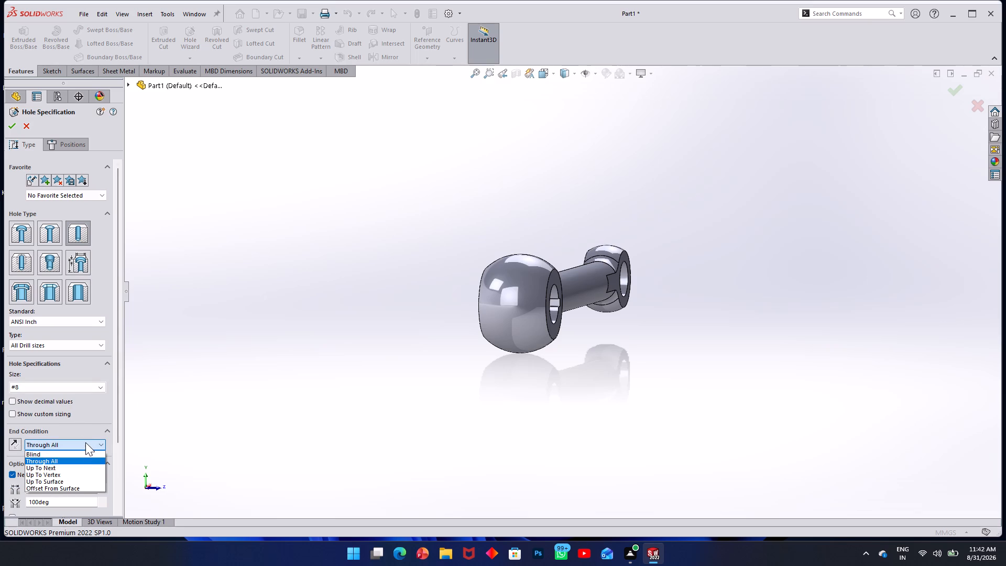
left_click(72, 469)
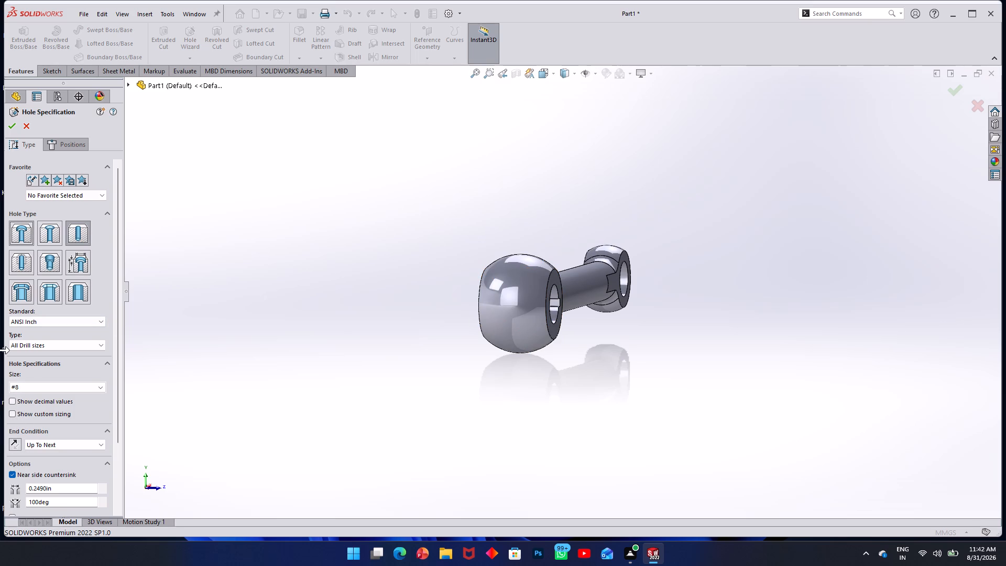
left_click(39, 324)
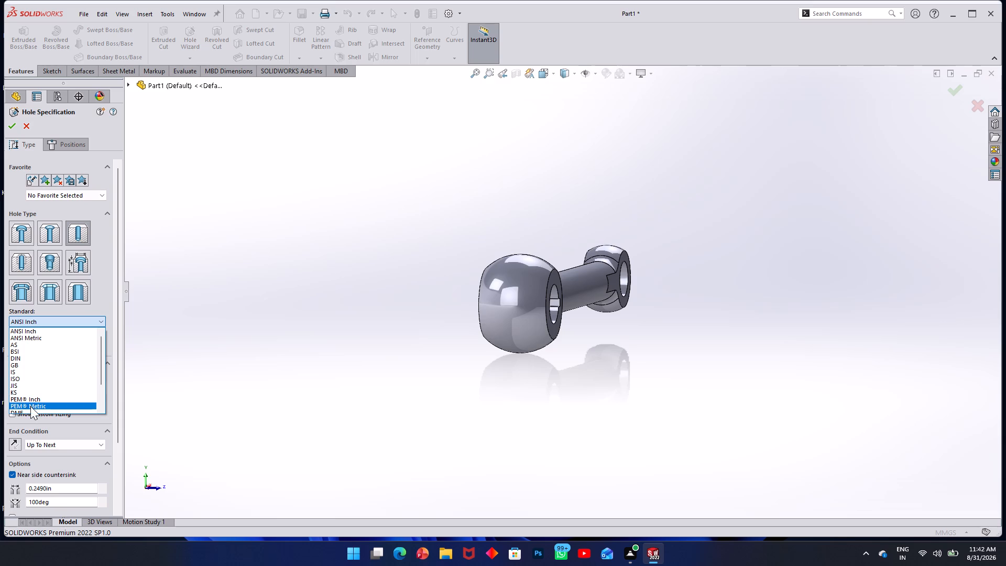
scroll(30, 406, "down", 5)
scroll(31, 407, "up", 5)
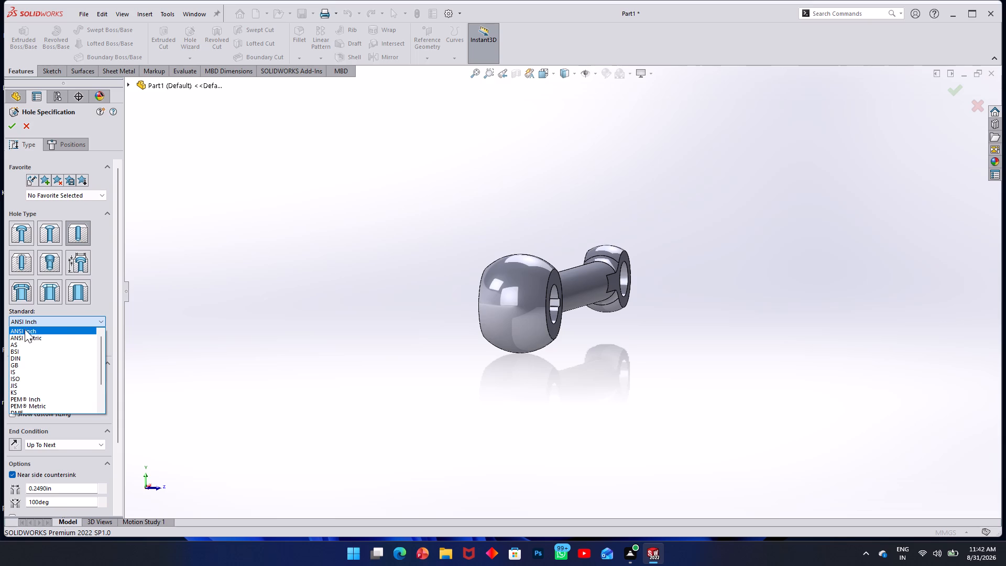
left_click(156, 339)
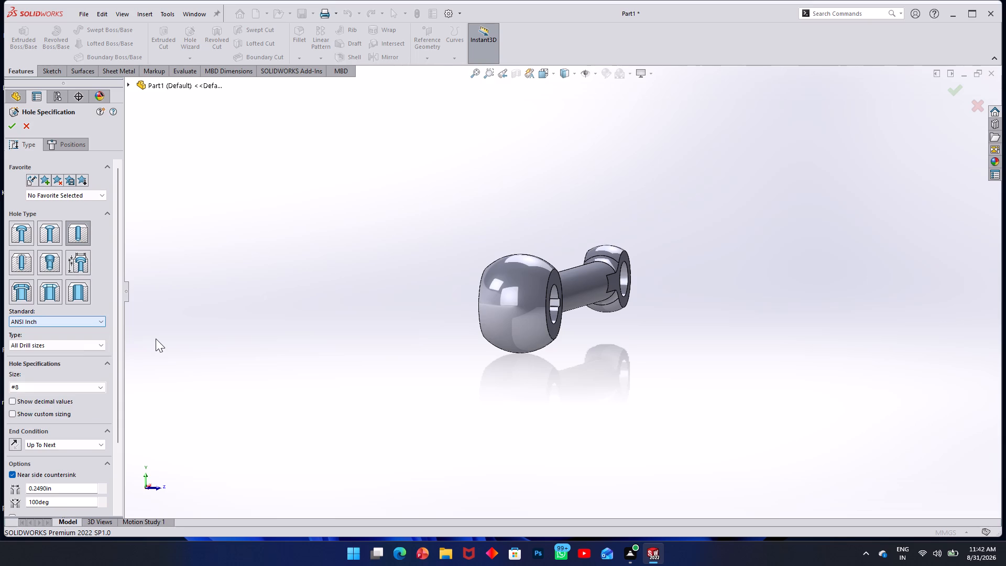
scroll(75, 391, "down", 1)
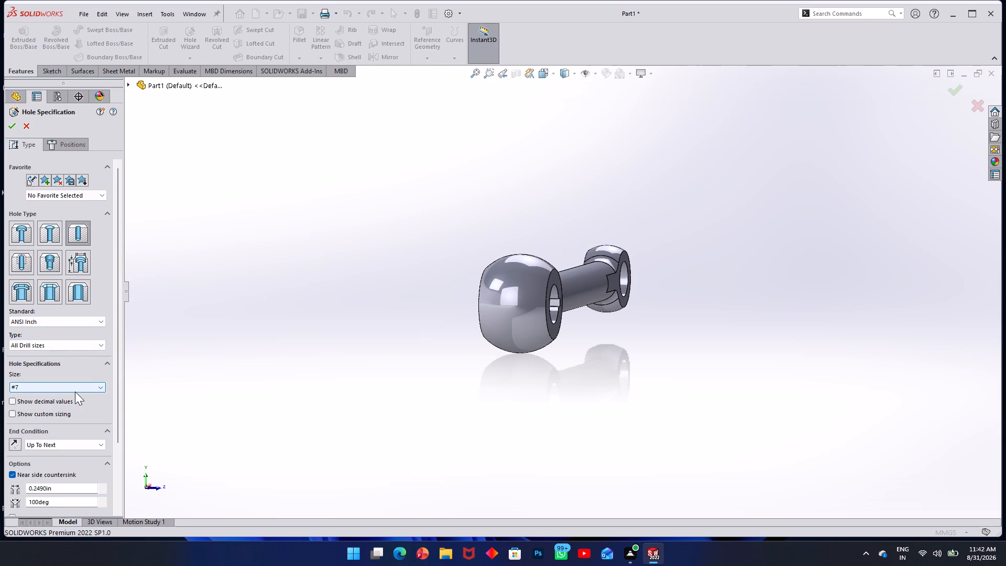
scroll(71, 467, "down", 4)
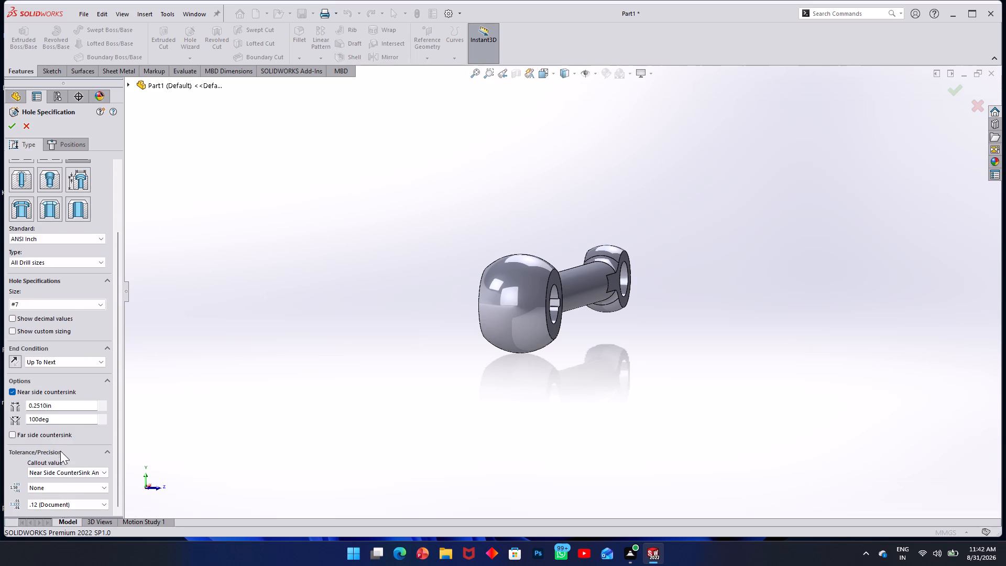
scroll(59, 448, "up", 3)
Switch the hole positioning to a 3D sketch so the hole can be placed on a curved face.
left_click(62, 146)
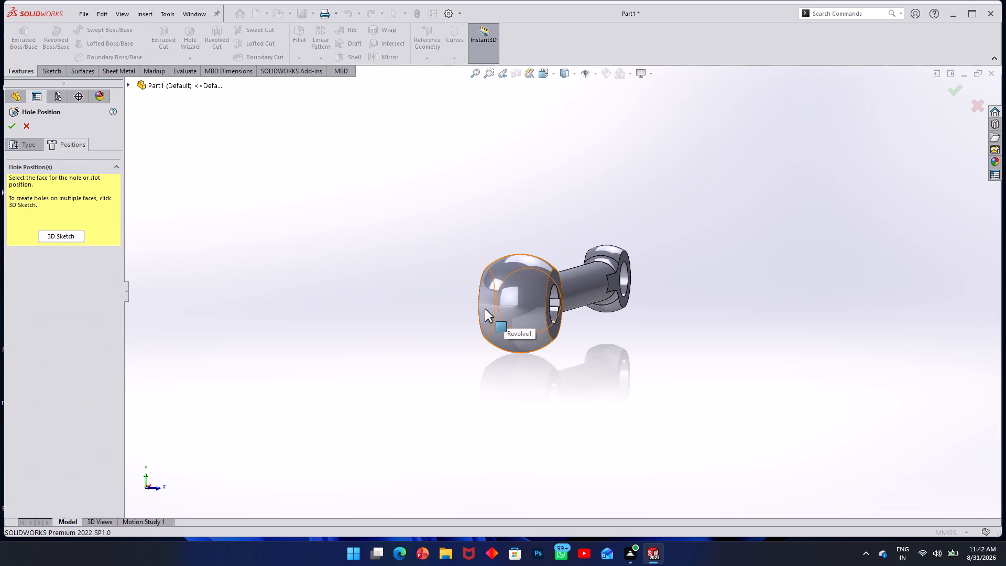
left_click(47, 238)
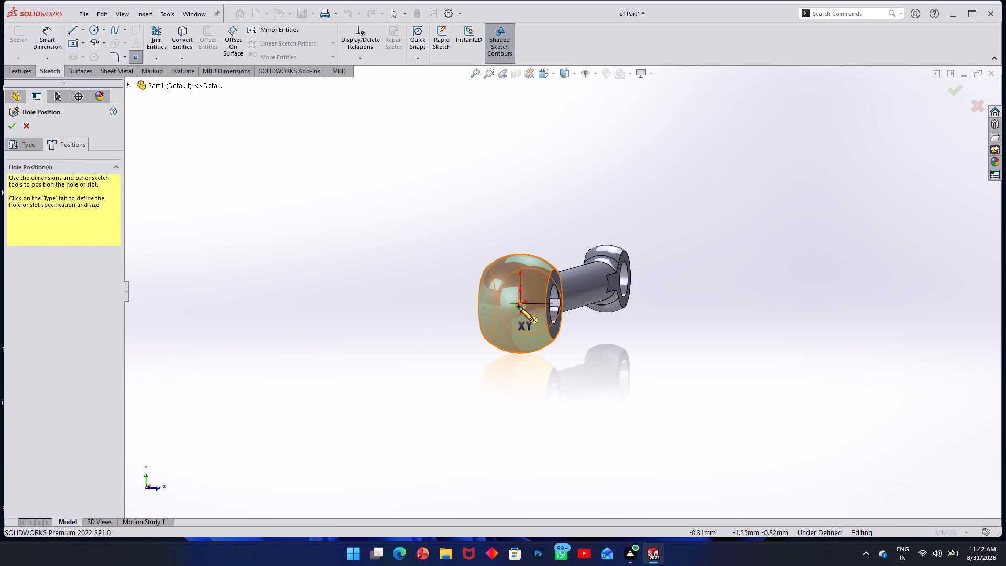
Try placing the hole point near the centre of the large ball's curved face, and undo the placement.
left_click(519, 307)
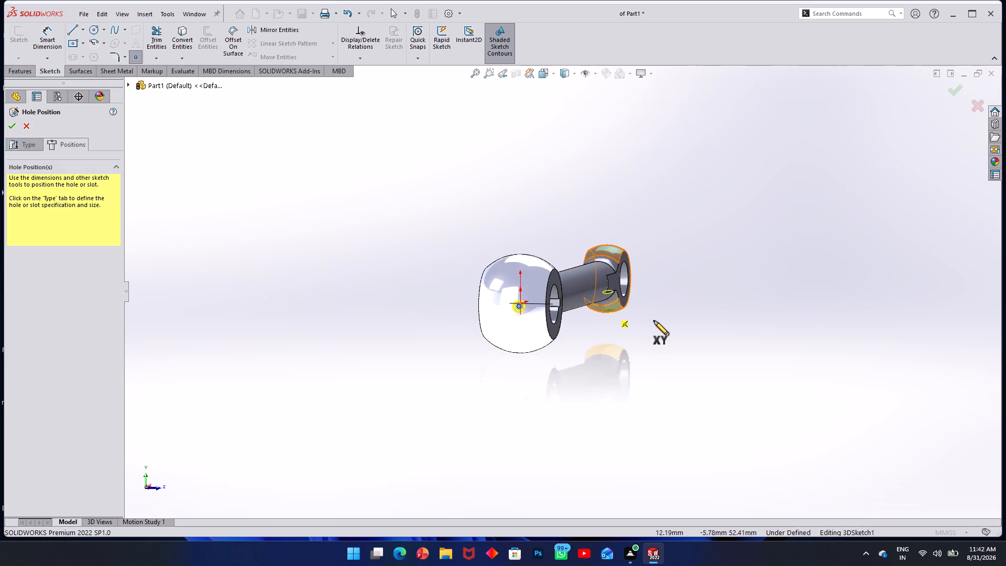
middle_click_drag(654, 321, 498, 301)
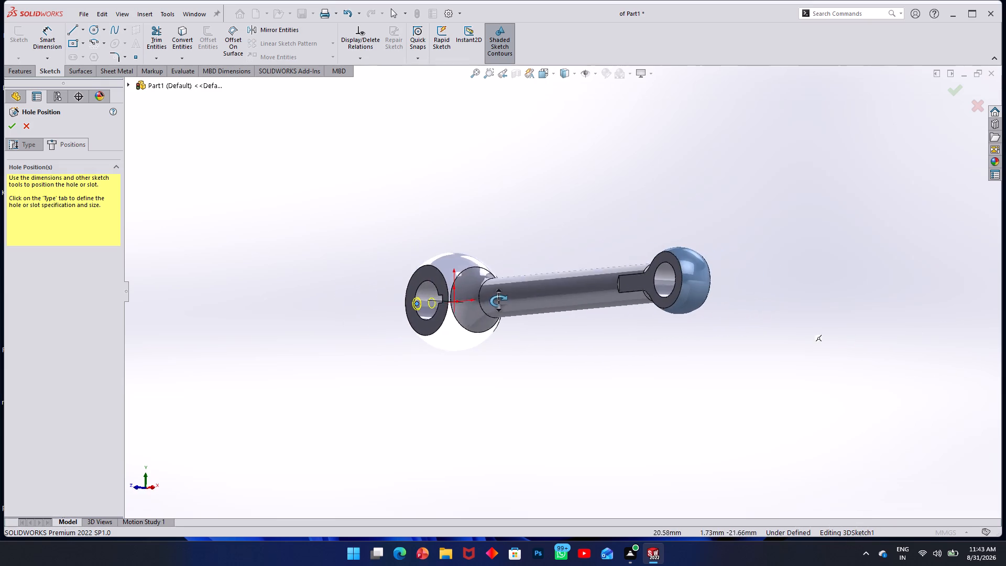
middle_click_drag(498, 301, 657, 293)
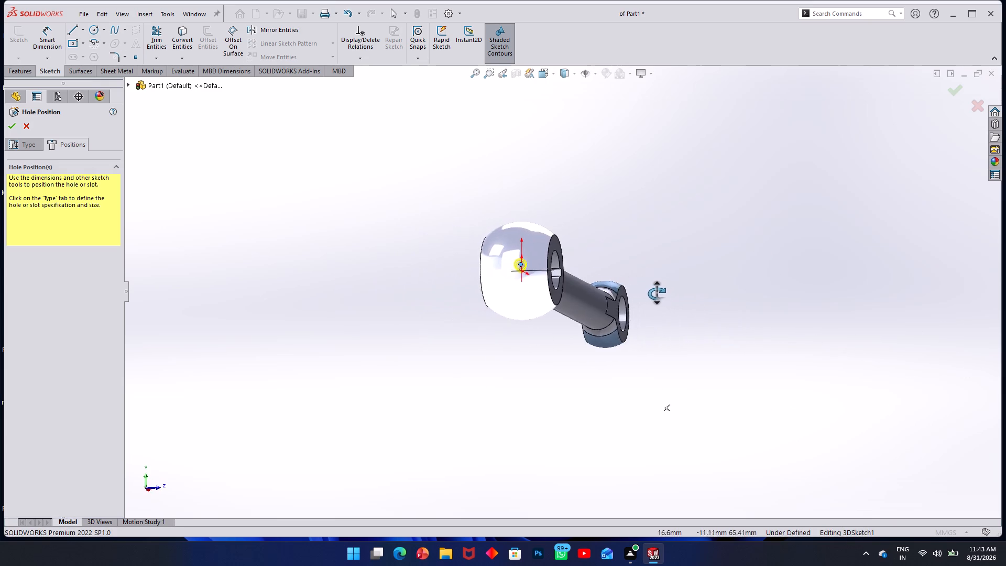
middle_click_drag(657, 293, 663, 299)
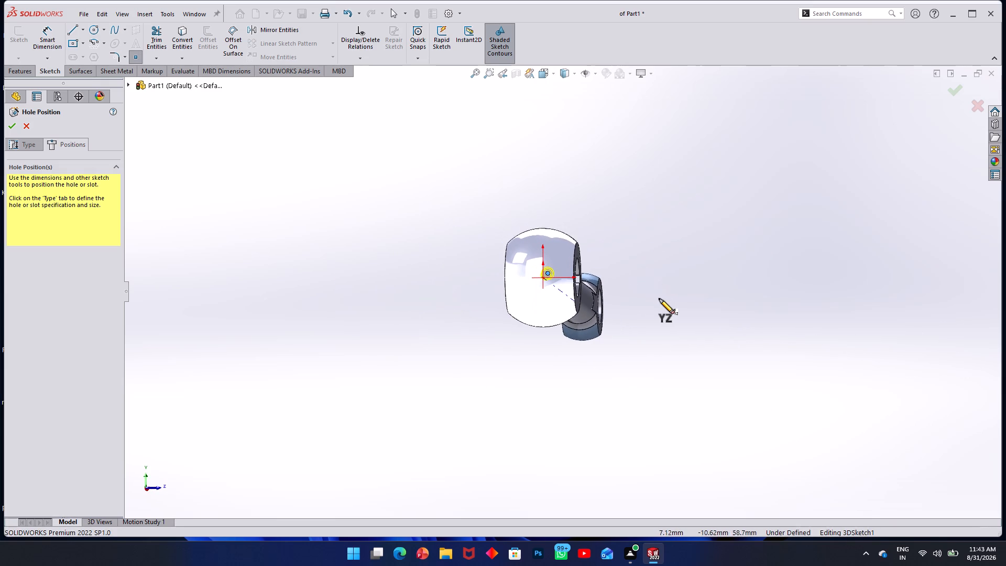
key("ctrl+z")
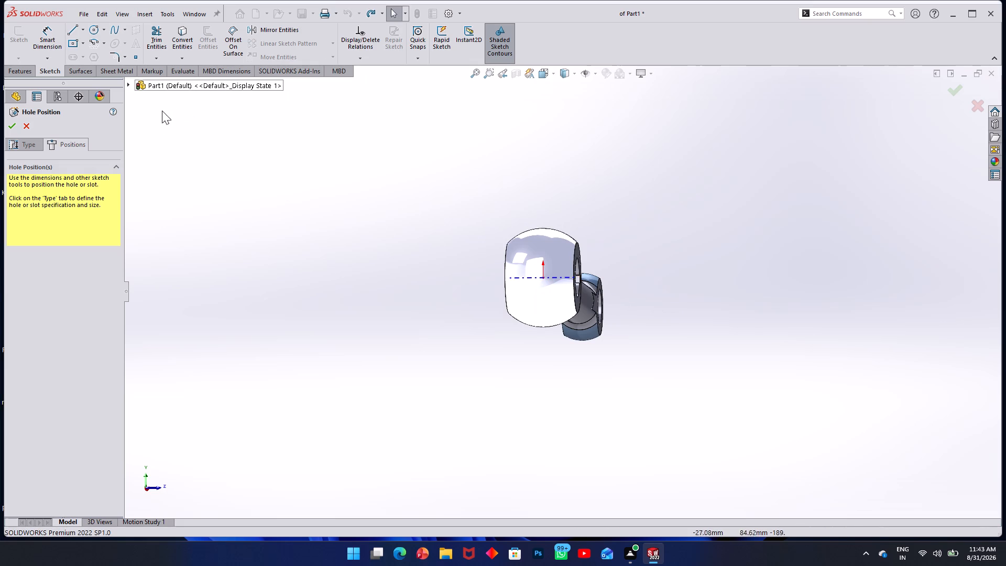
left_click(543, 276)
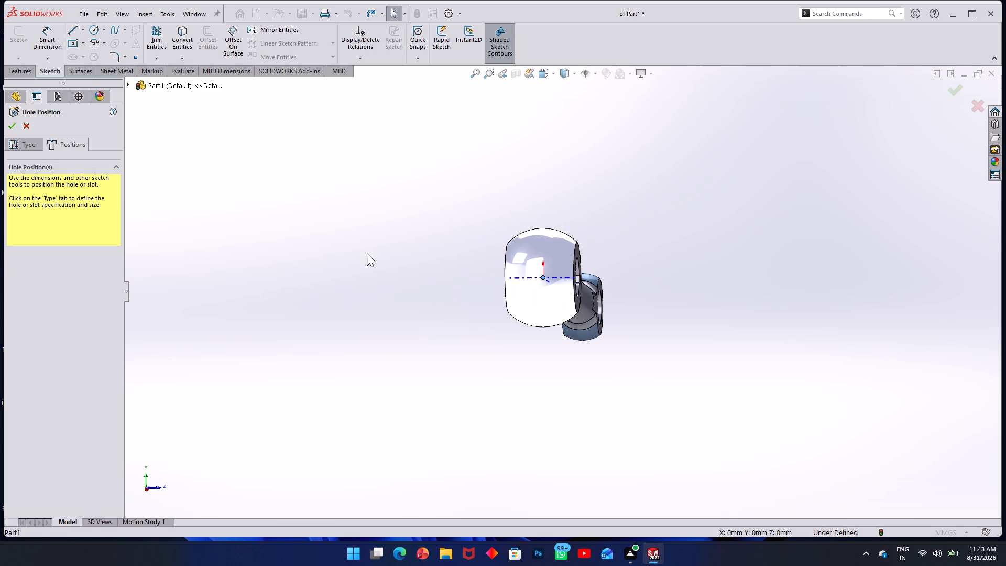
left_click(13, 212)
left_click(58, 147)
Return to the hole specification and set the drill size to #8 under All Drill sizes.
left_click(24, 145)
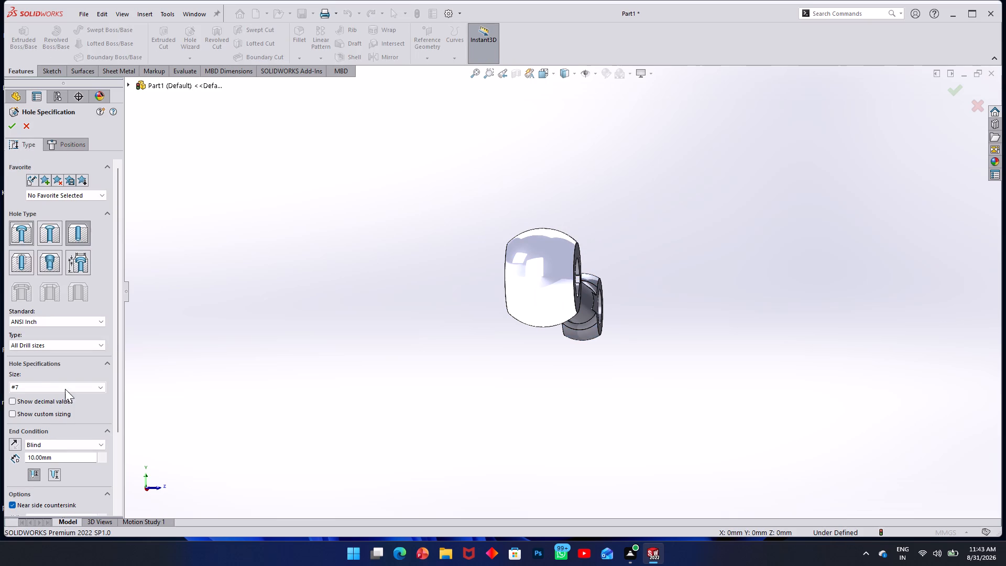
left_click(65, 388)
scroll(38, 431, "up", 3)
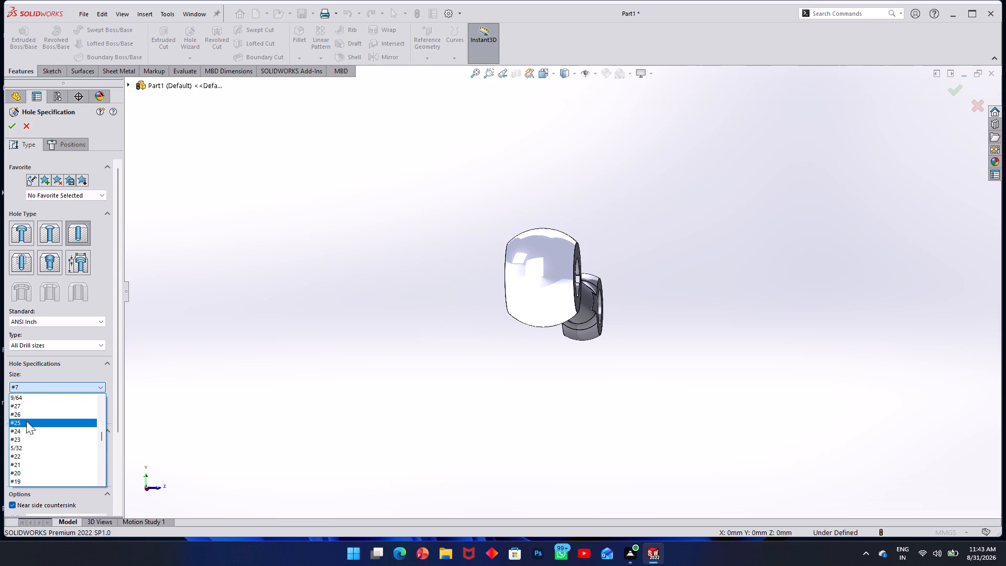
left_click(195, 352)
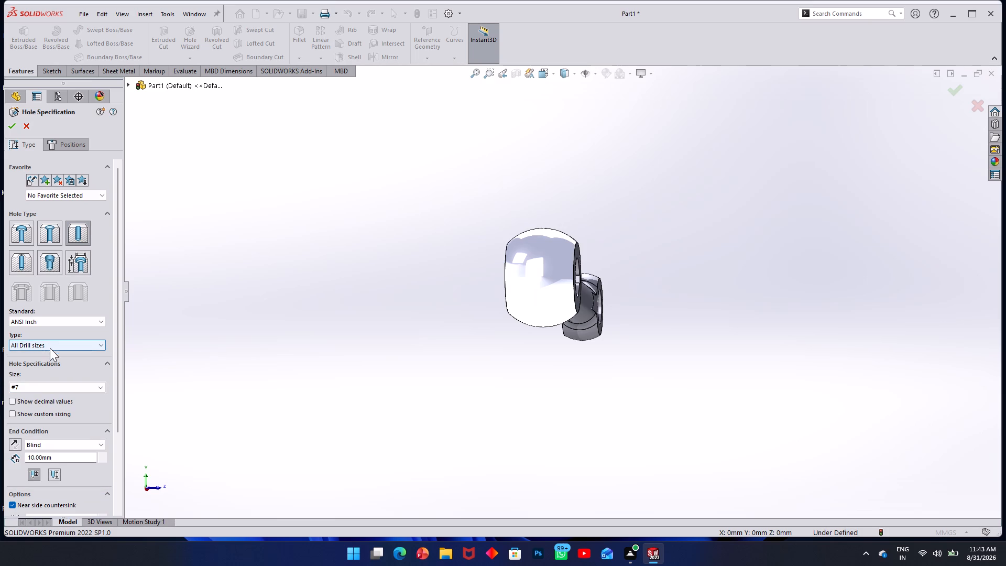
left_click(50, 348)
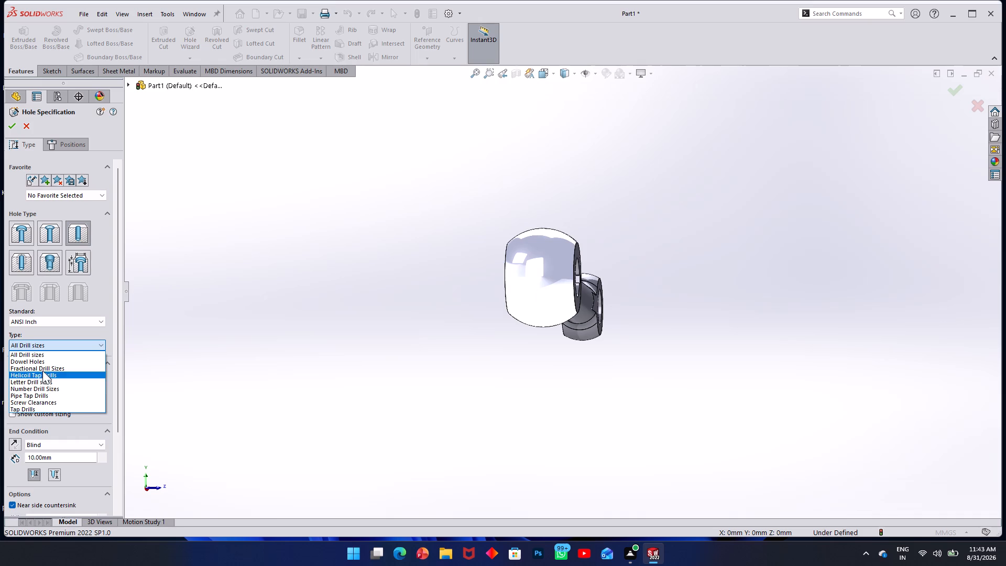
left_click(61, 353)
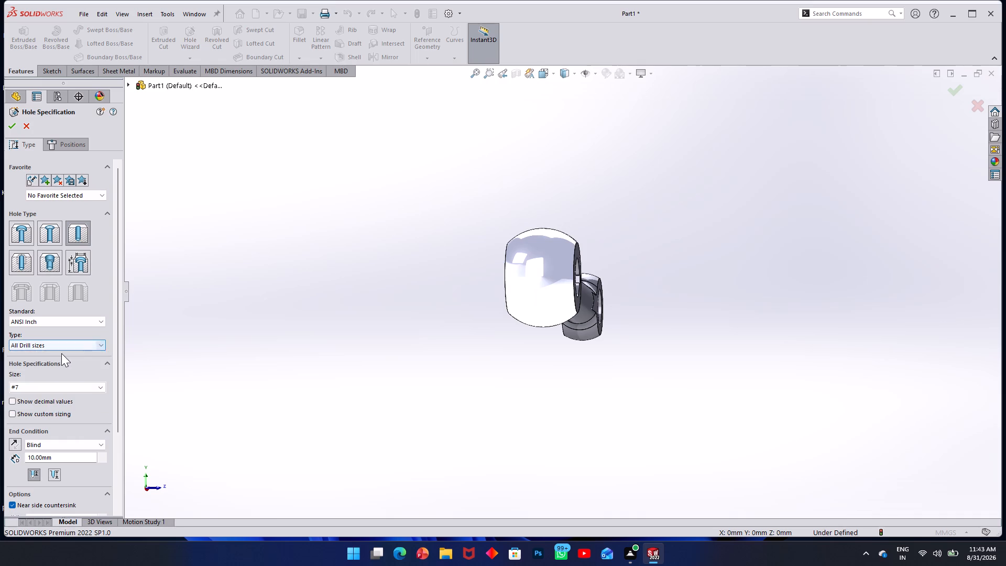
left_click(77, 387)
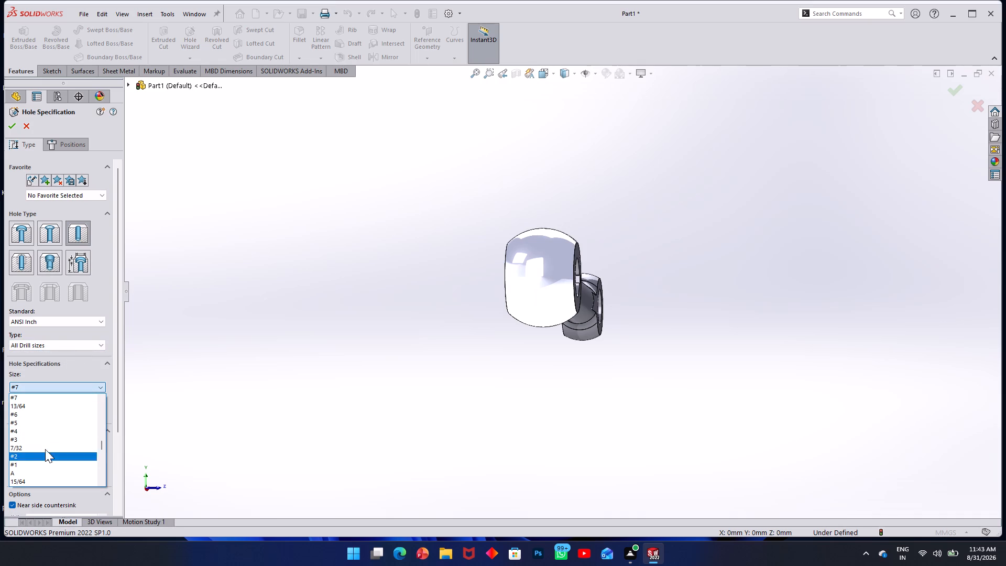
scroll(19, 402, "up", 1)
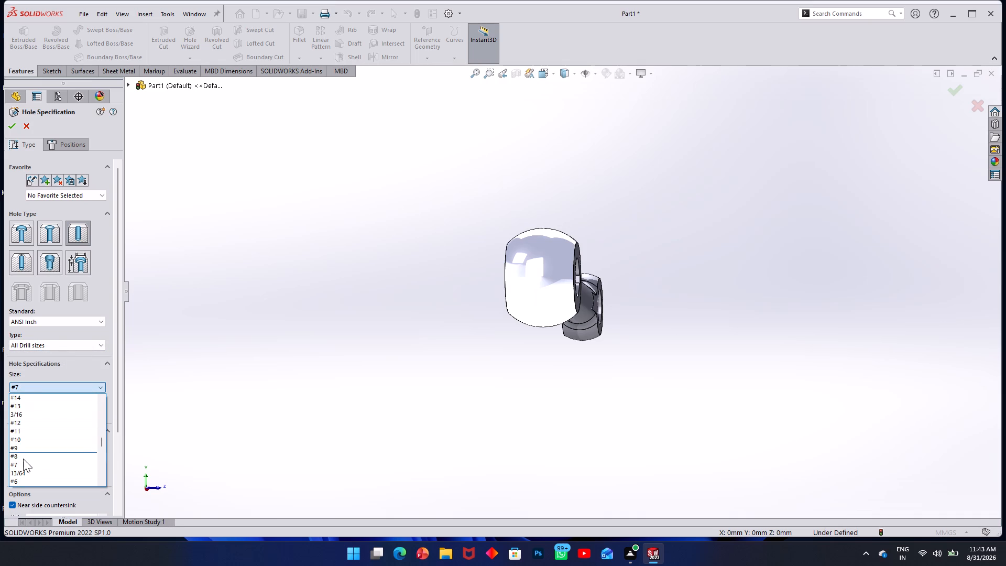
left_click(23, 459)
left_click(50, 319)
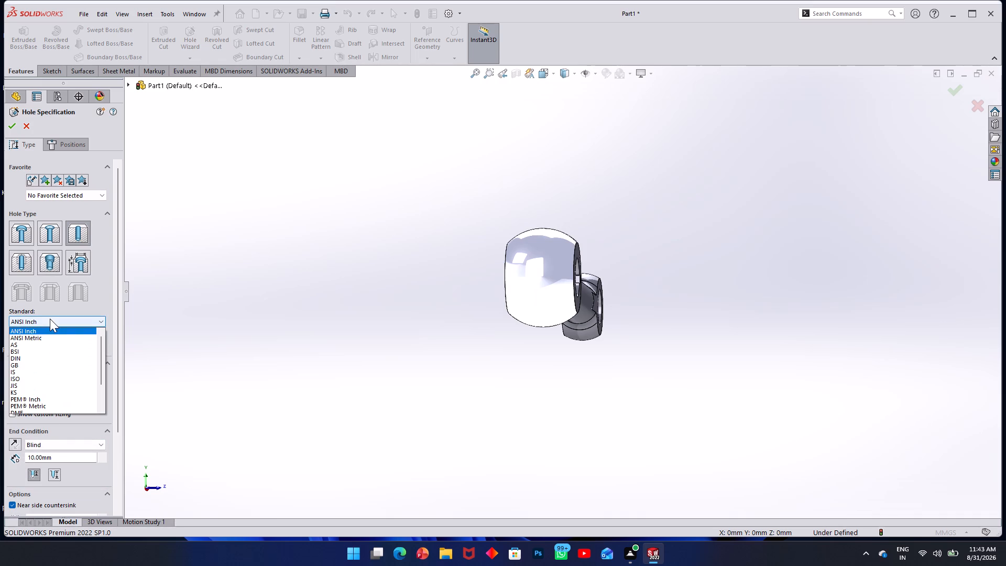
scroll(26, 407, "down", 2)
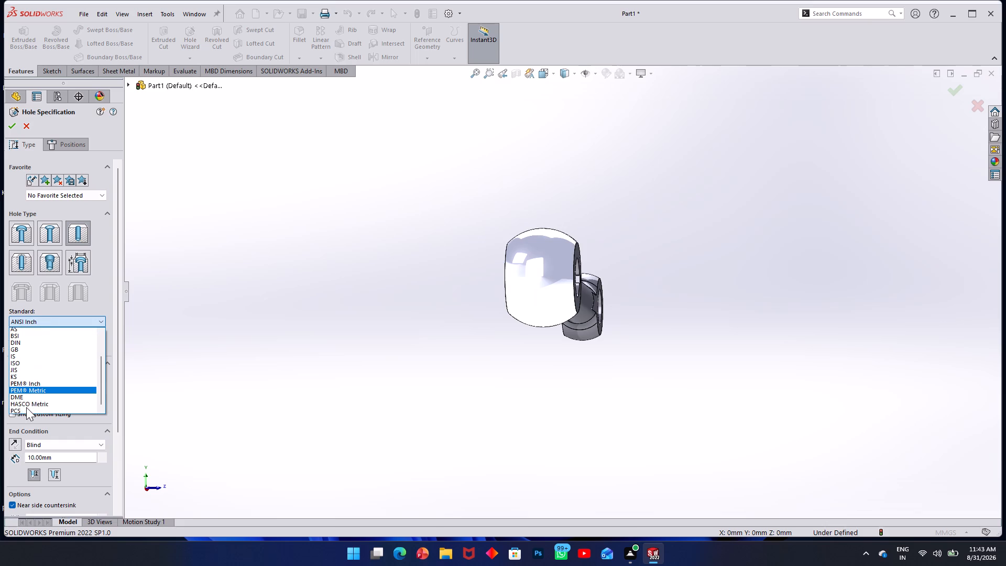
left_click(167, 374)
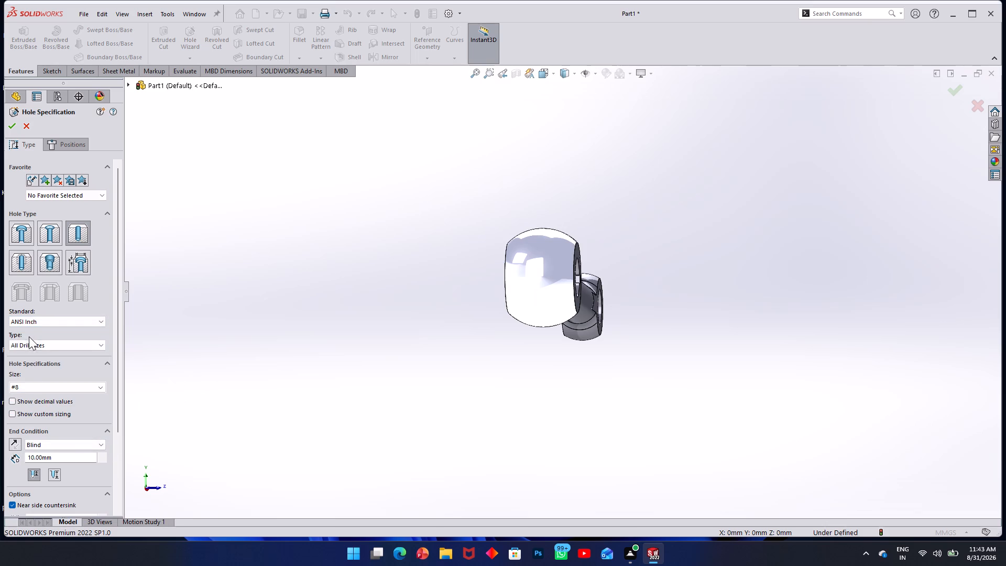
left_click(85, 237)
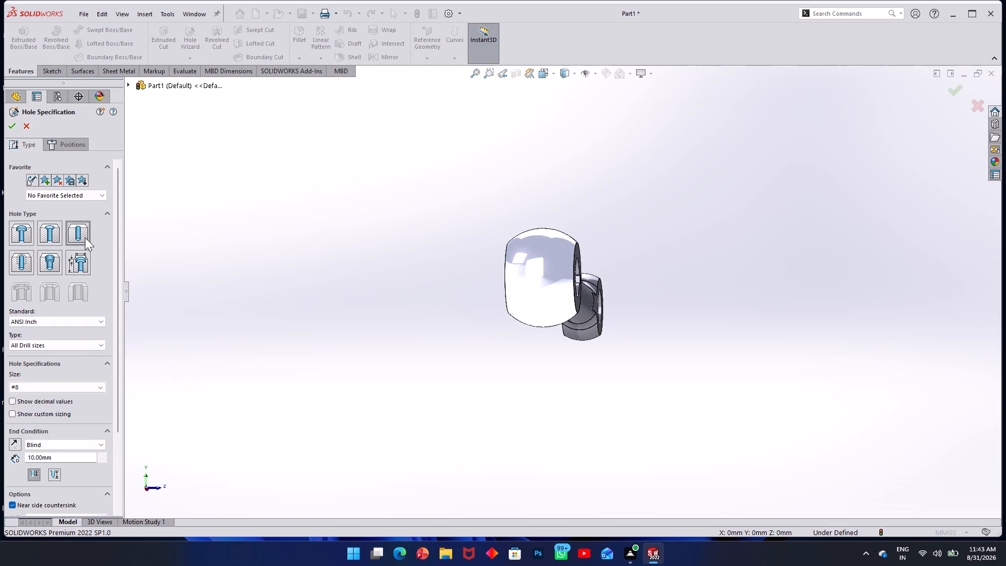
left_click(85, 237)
Change the hole type to a simple Legacy Hole and set its diameter to 8 mm and depth to 15 mm.
left_click(70, 261)
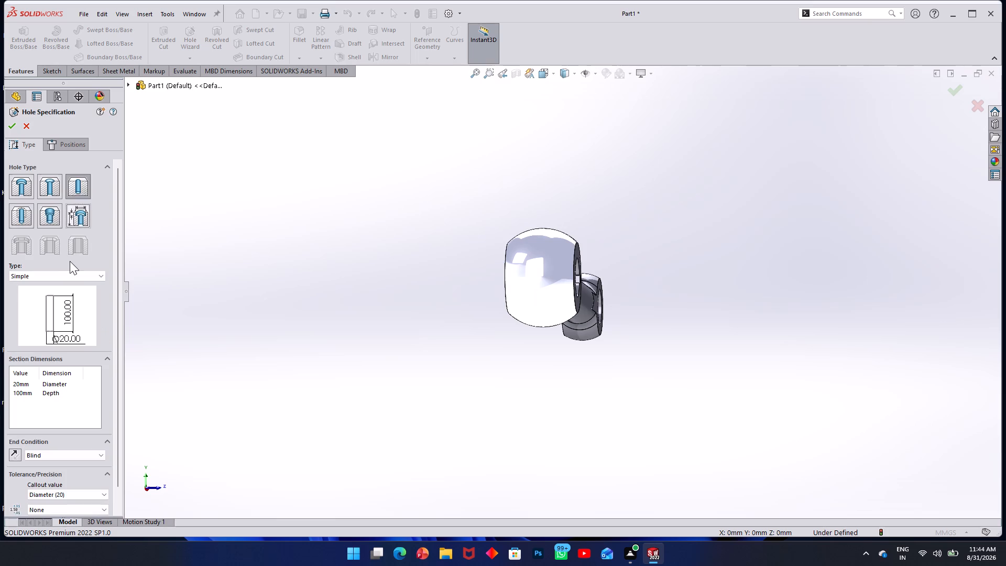
double_click(75, 279)
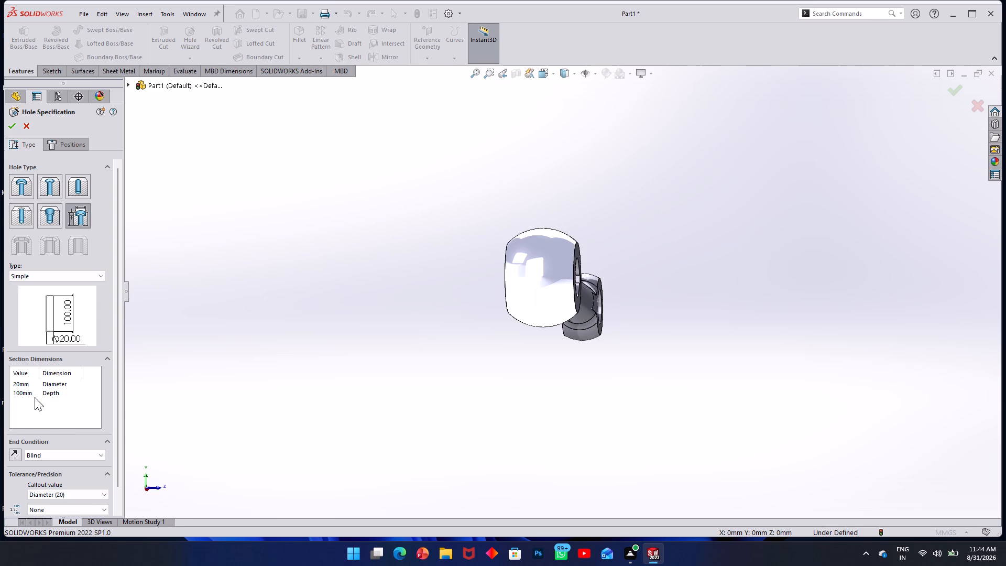
double_click(26, 384)
key("8")
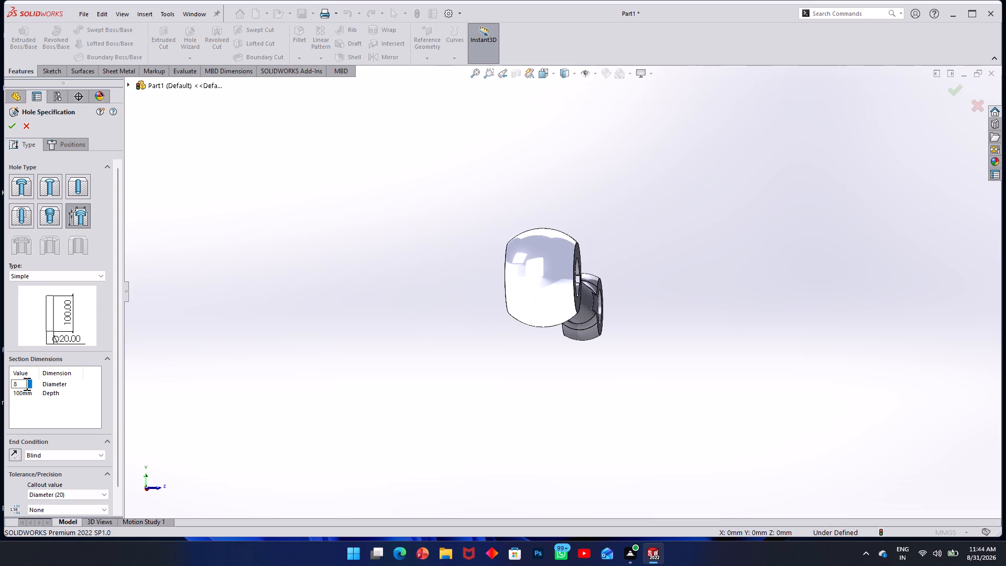
left_click(171, 378)
triple_click(30, 392)
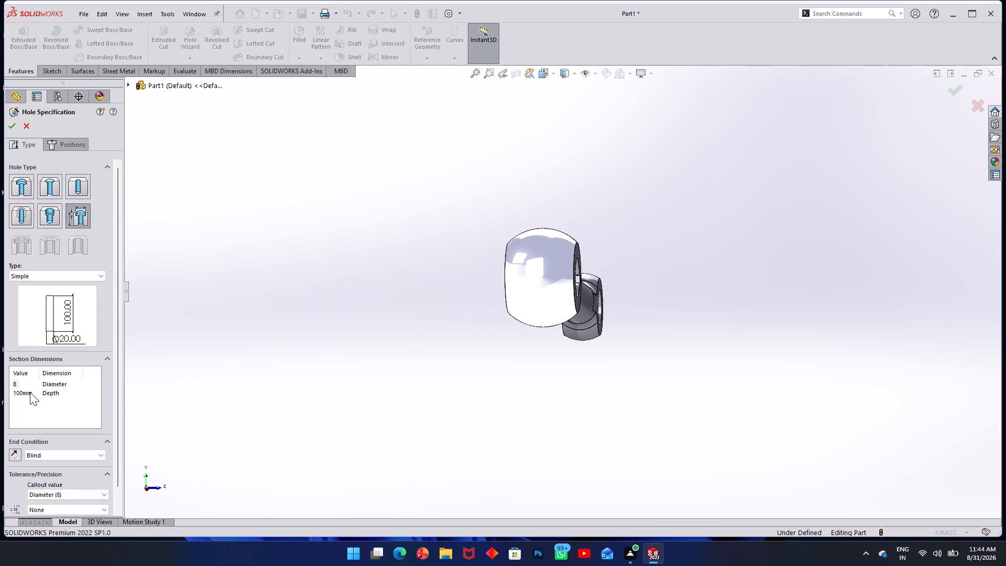
left_click_drag(34, 392, 0, 397)
type("15")
key("Return")
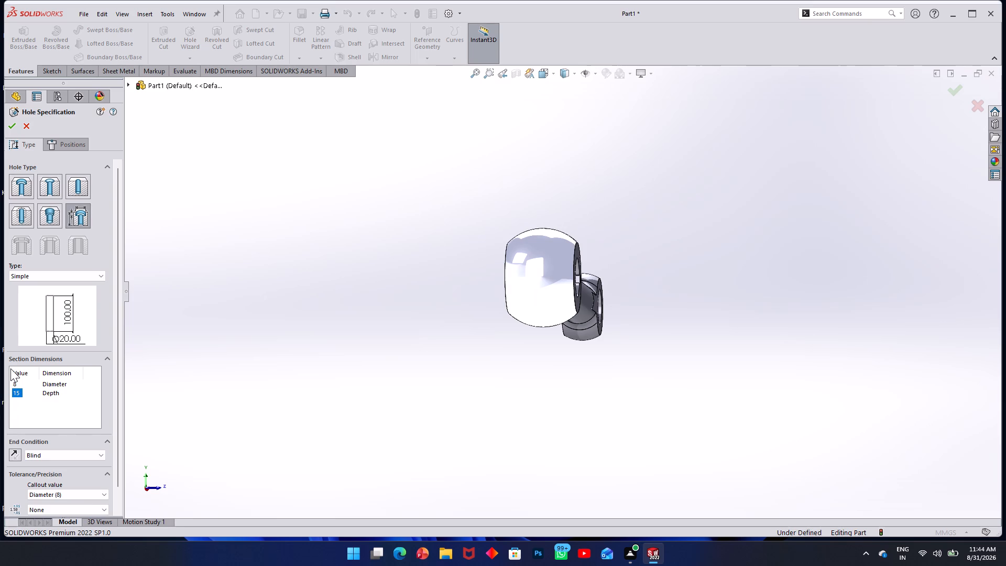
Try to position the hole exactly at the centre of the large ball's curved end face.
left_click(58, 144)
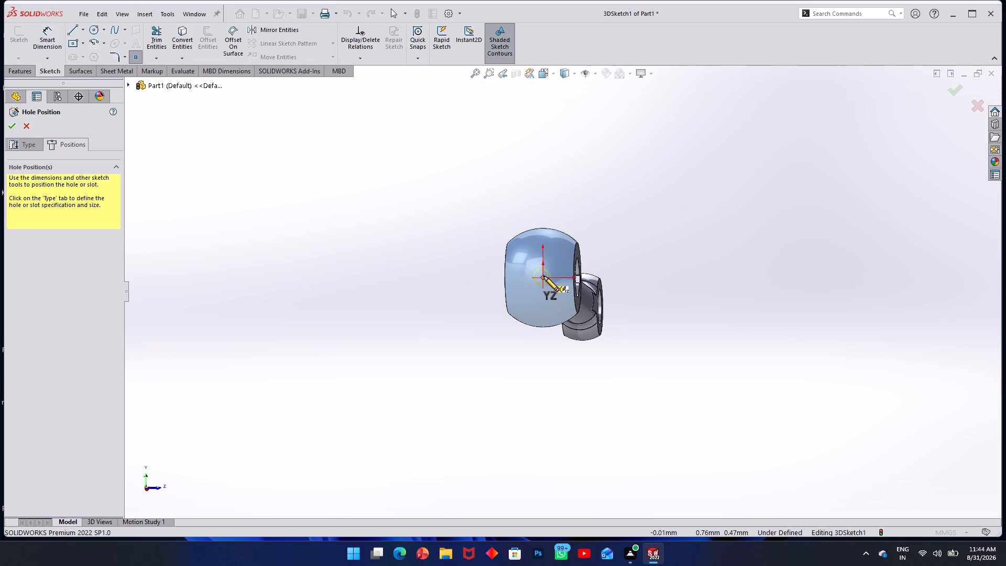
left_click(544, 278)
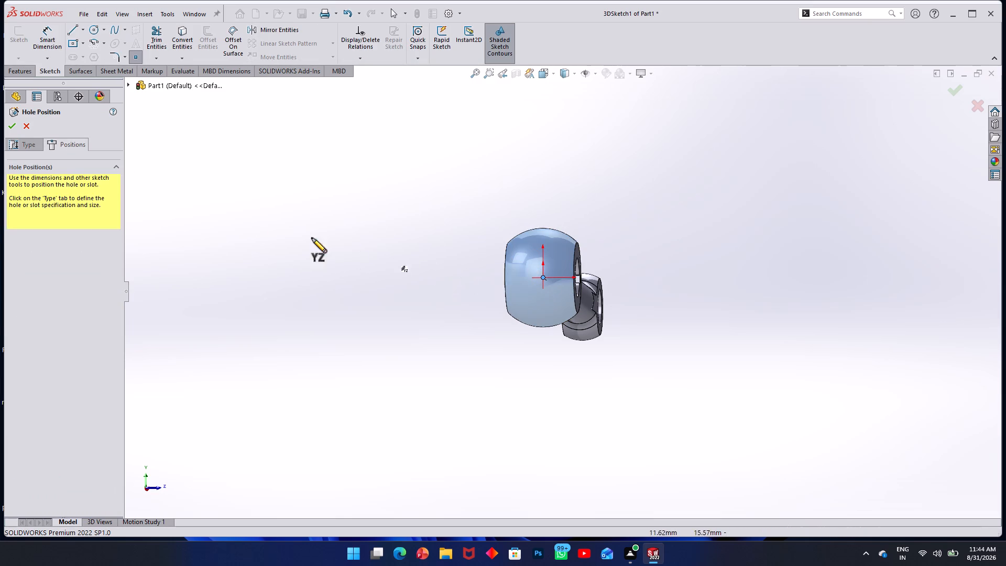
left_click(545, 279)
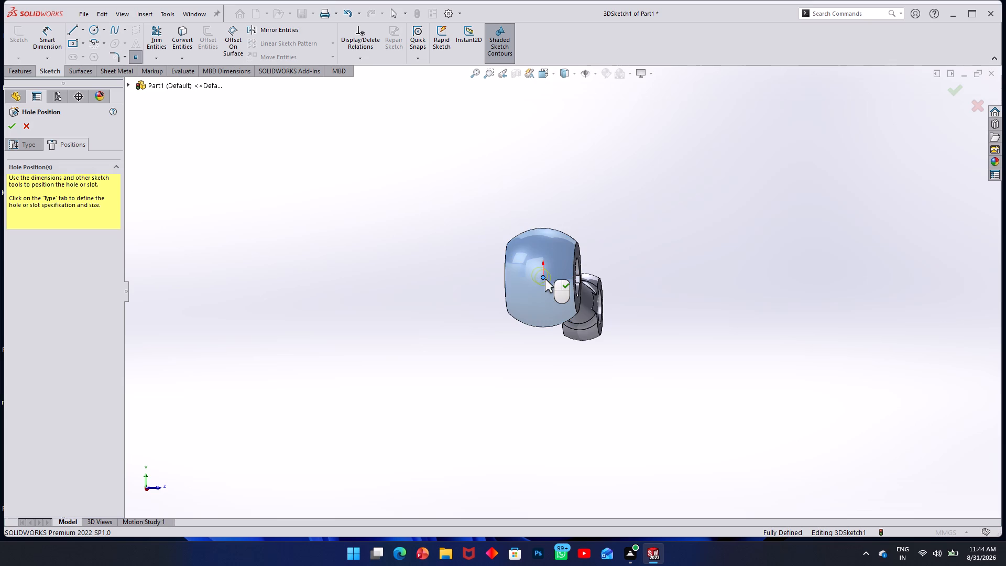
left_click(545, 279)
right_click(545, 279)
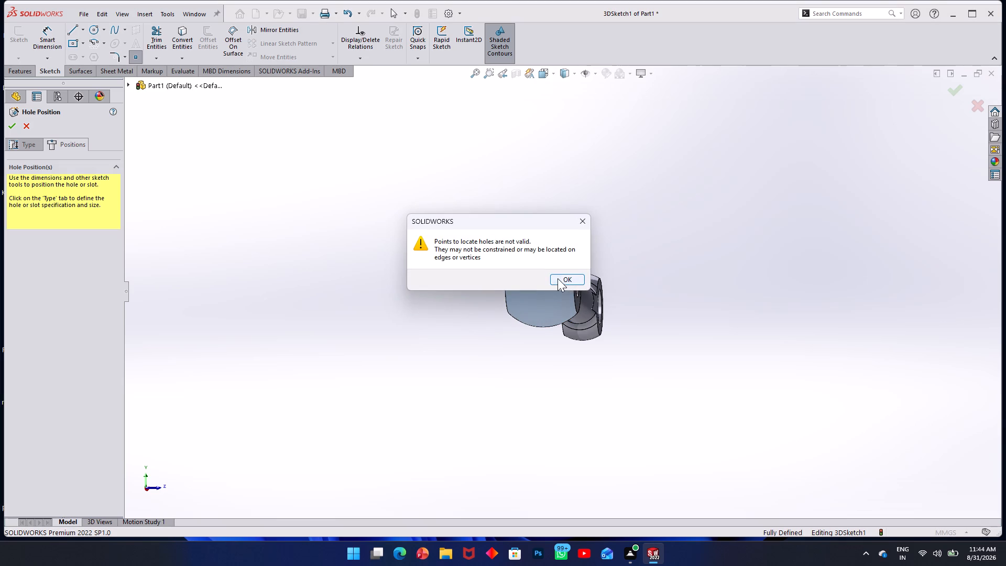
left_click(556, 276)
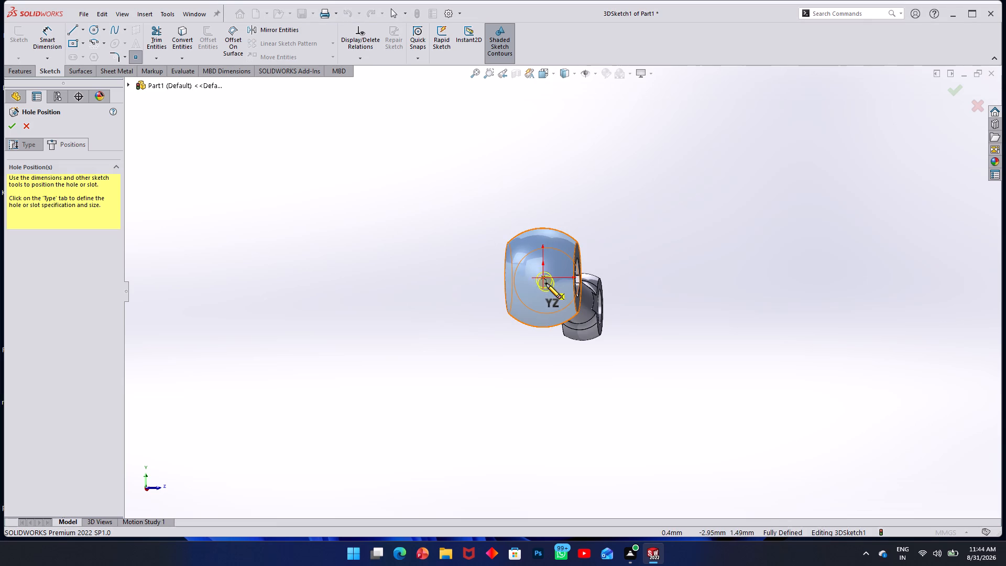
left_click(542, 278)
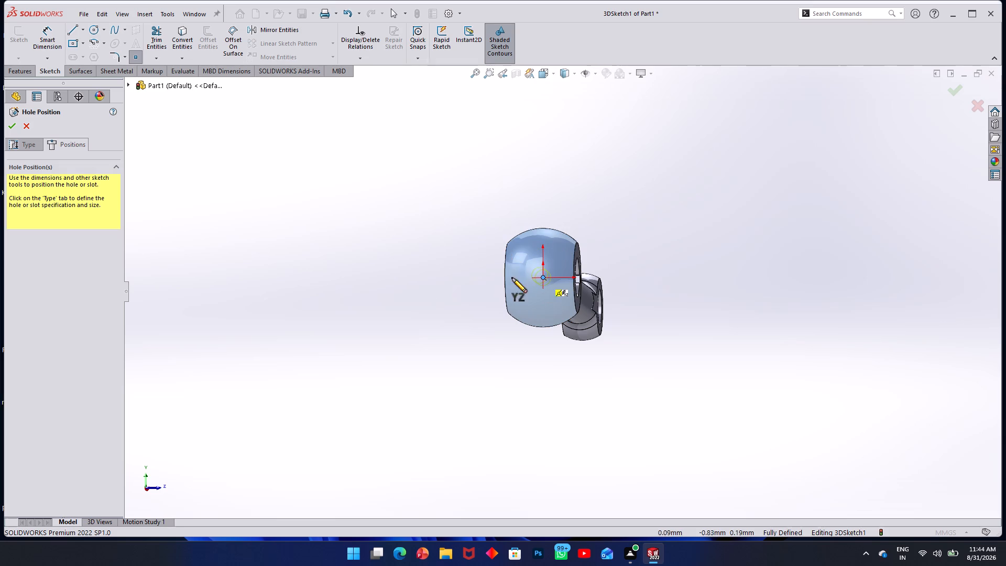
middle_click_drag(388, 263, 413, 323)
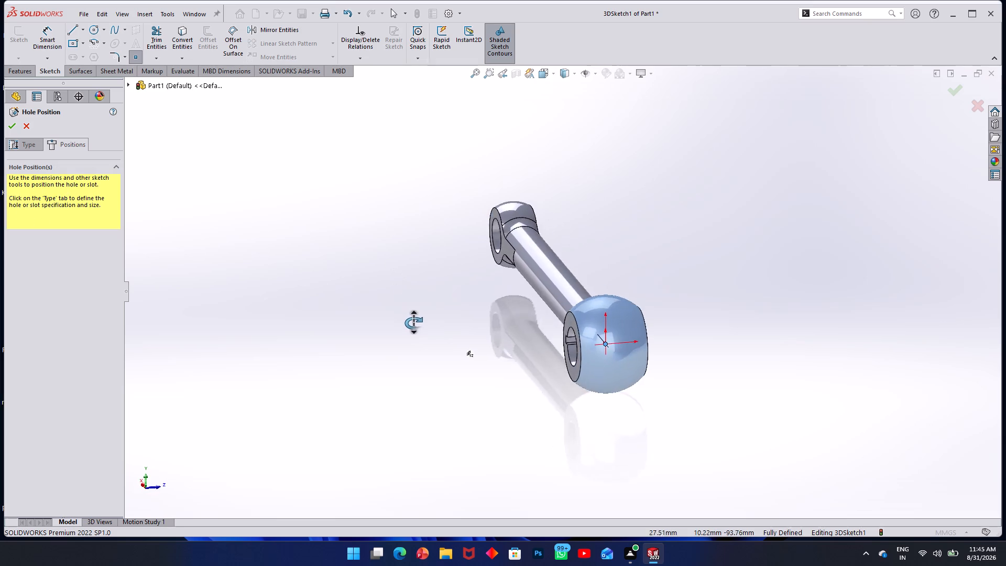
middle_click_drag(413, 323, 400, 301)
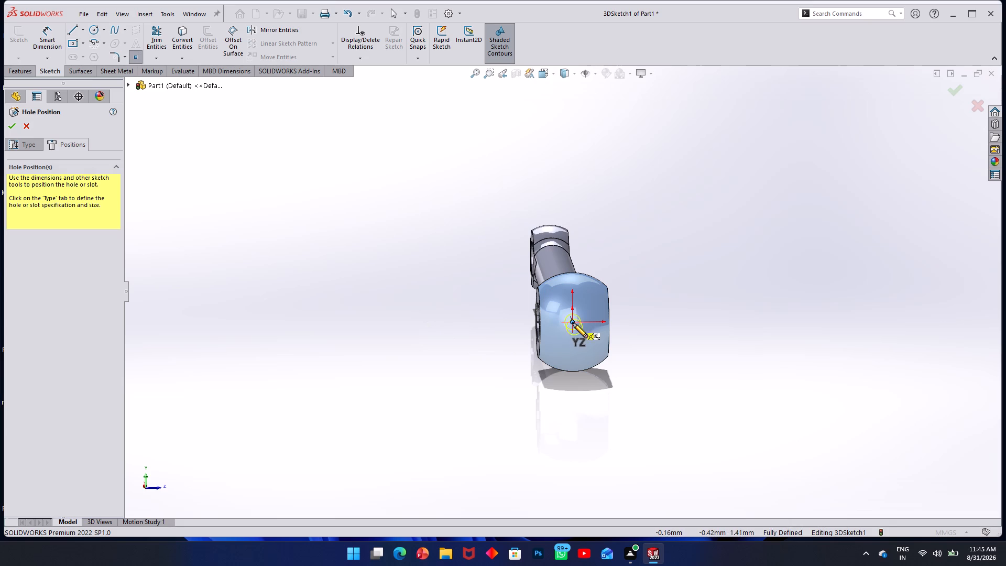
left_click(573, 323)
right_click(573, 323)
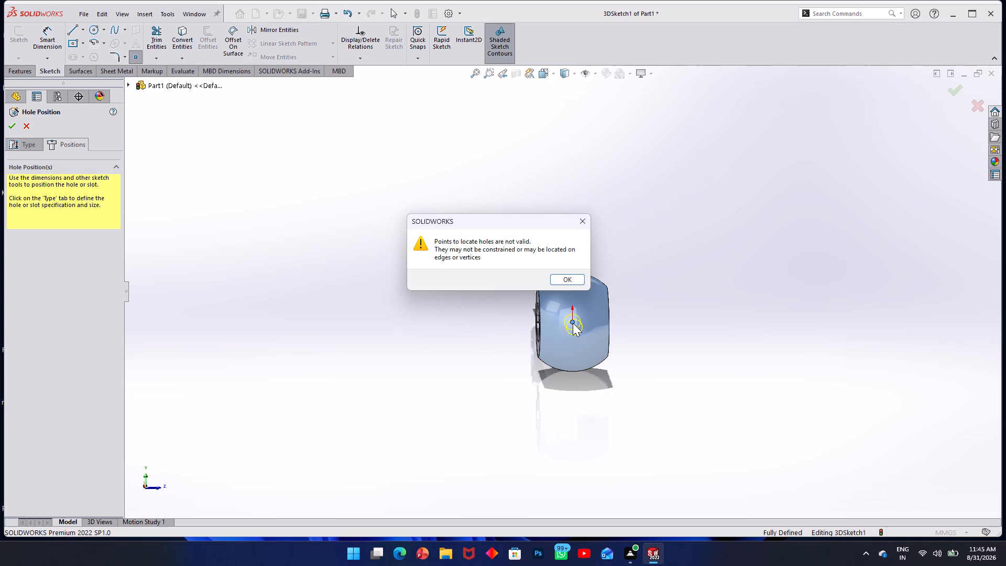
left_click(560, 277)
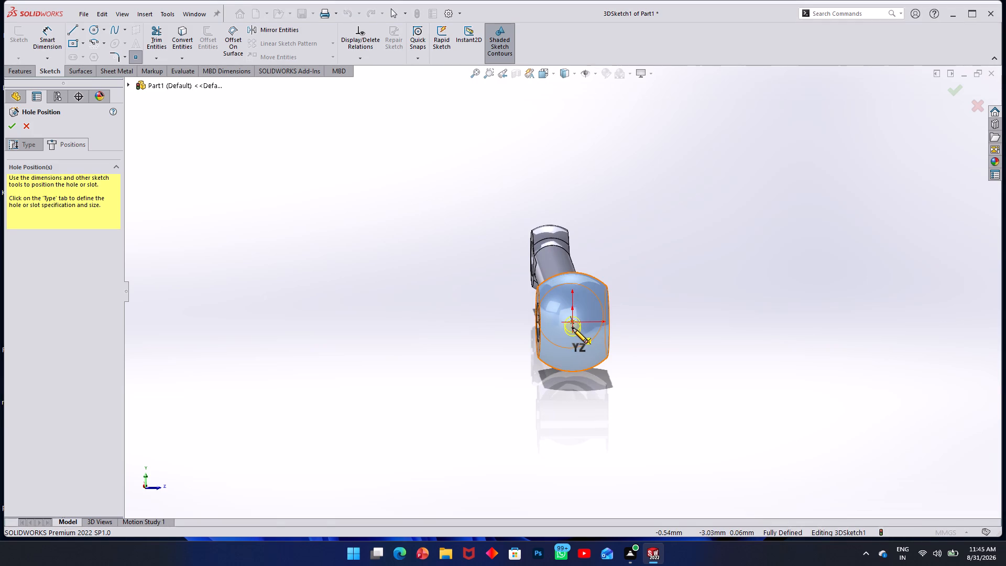
Place the hole point just below the centre of the large ball's curved end face and complete the hole.
left_click(573, 328)
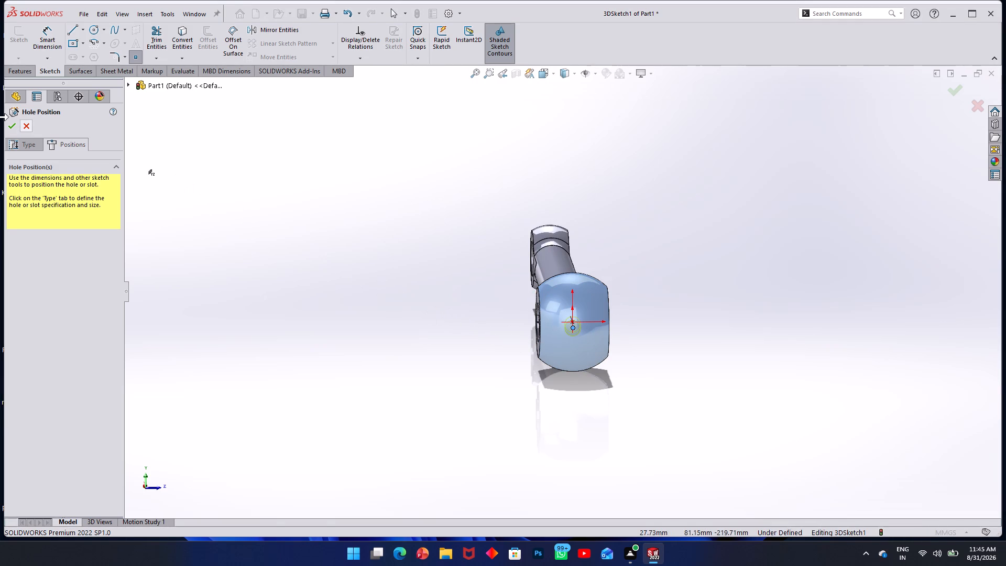
left_click(10, 130)
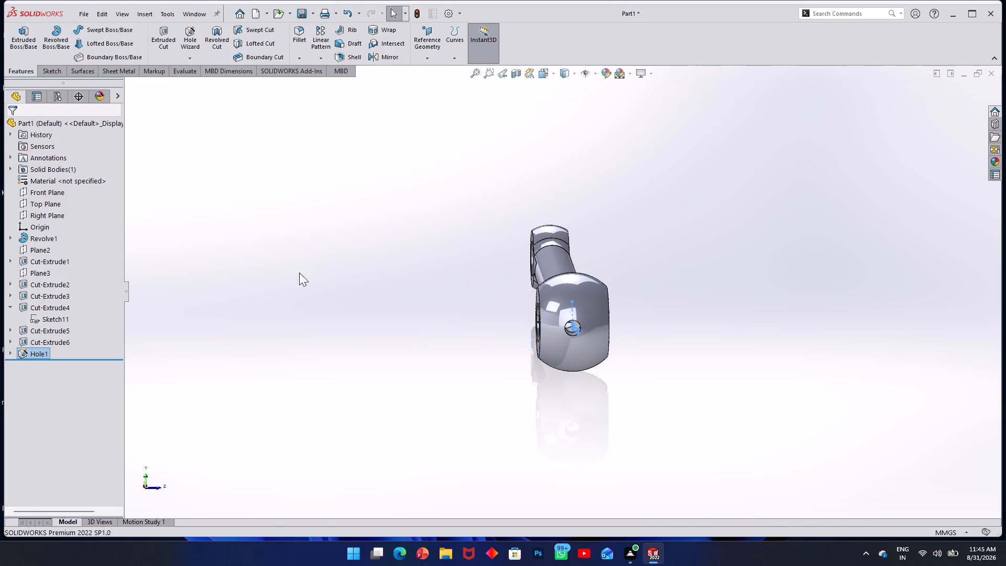
Examine the new hole in the large ball from outside and through the bore, including where it meets the bore.
middle_click_drag(335, 278, 465, 185)
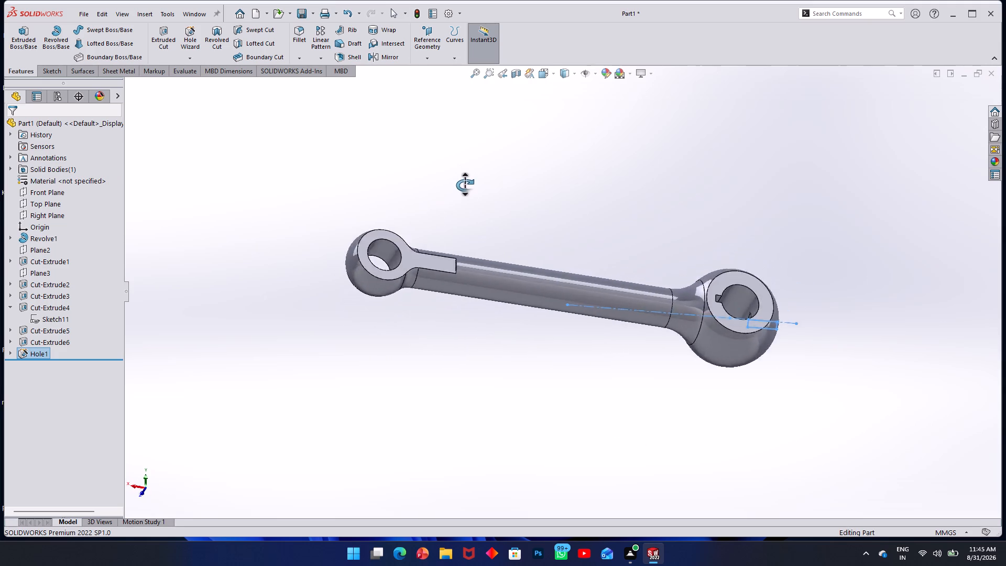
middle_click_drag(465, 185, 478, 255)
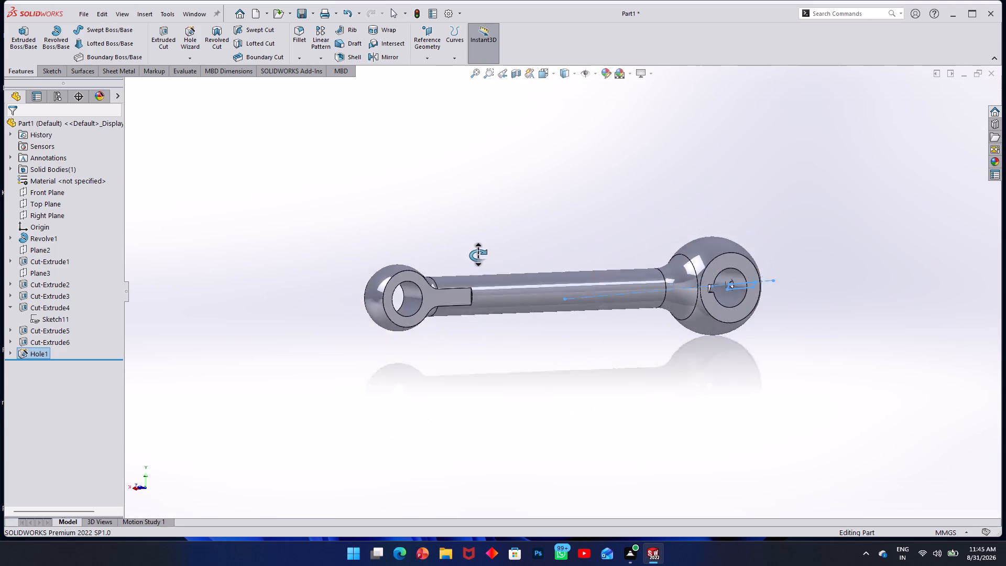
middle_click_drag(478, 255, 481, 223)
left_click(519, 351)
scroll(860, 253, "down", 1)
scroll(695, 326, "down", 5)
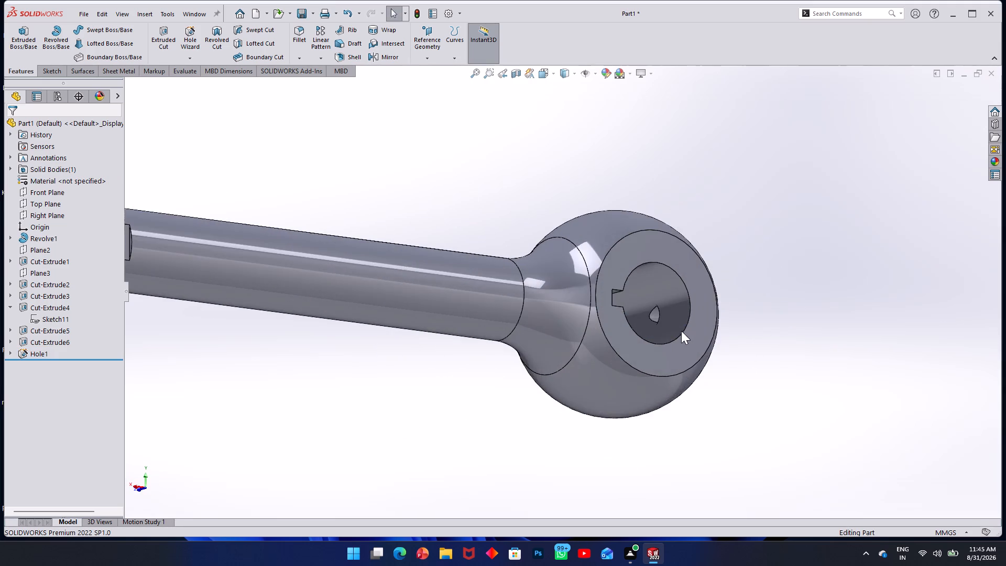
scroll(681, 331, "down", 2)
middle_click_drag(616, 285, 466, 308)
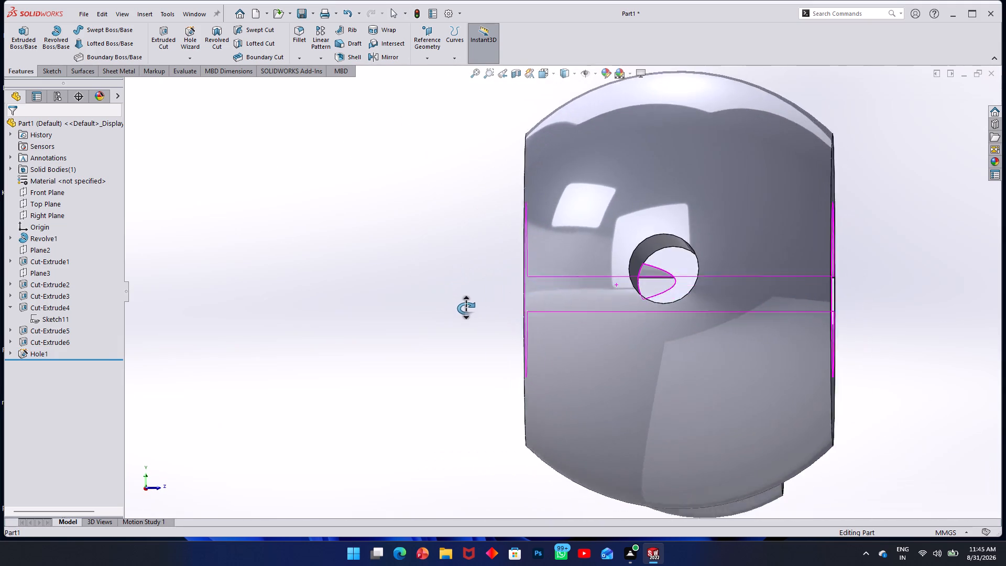
middle_click_drag(466, 308, 468, 325)
left_click(904, 298)
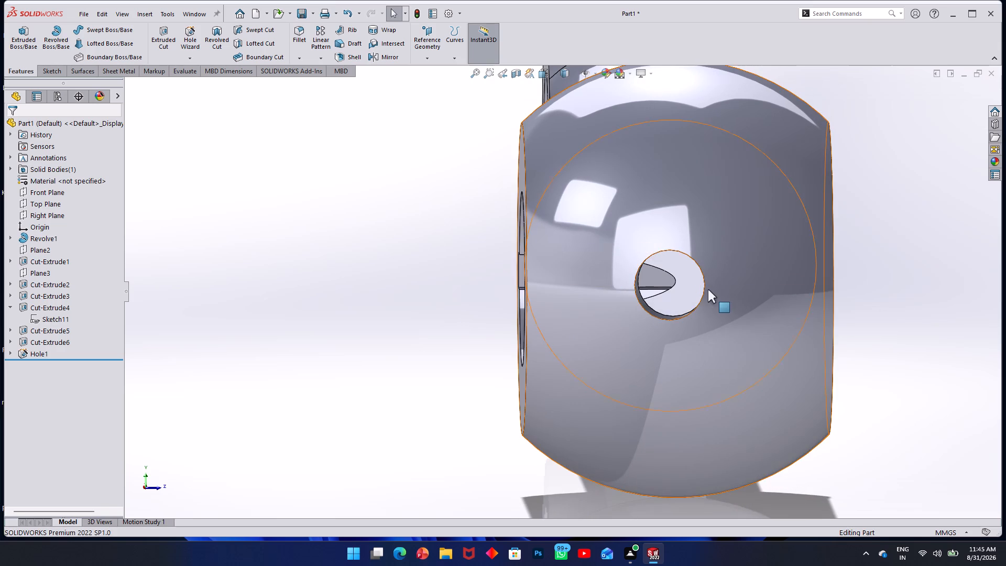
left_click(672, 282)
left_click(906, 284)
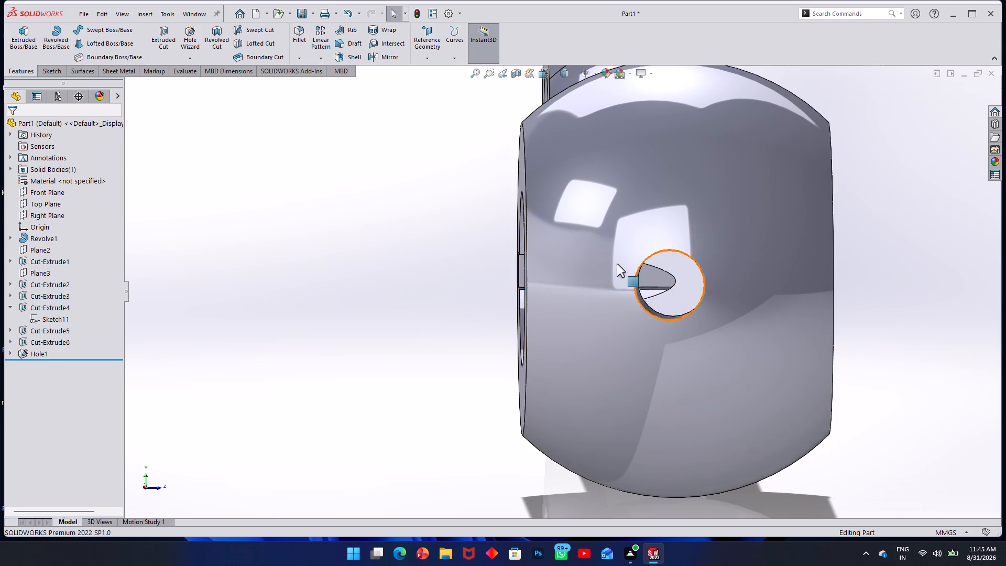
middle_click_drag(614, 260, 792, 238)
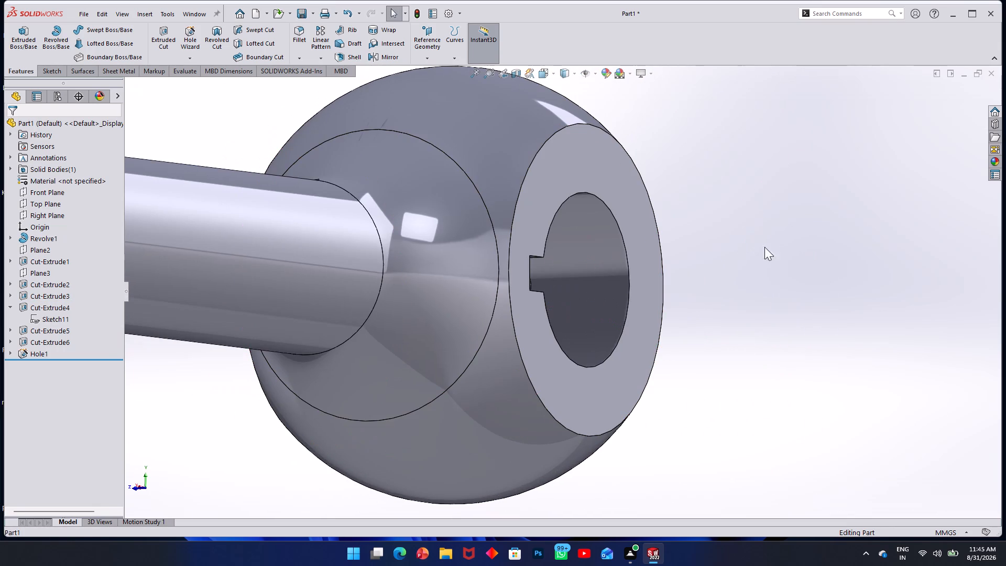
scroll(734, 248, "up", 4)
middle_click_drag(709, 262, 625, 263)
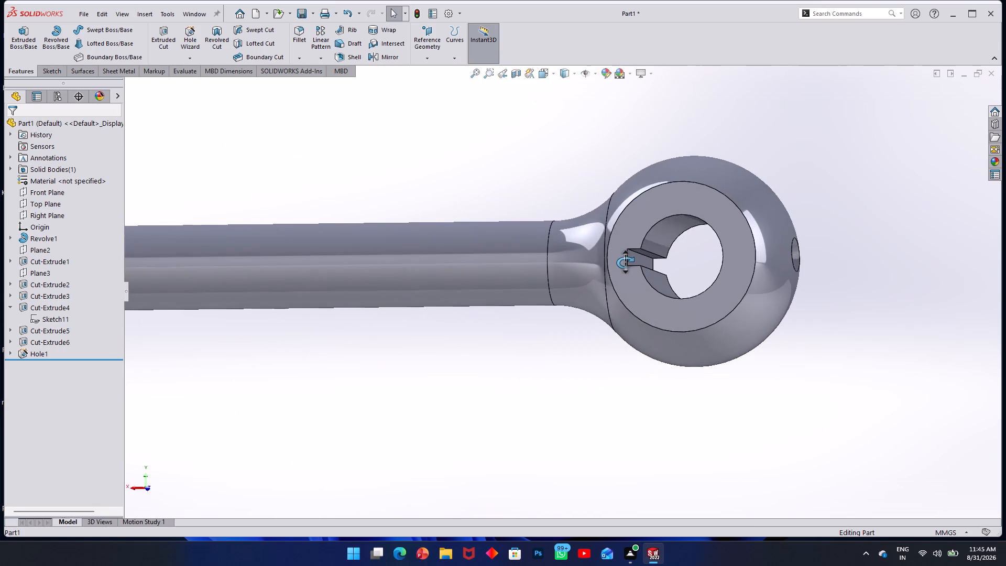
middle_click_drag(625, 263, 535, 283)
scroll(539, 282, "down", 1)
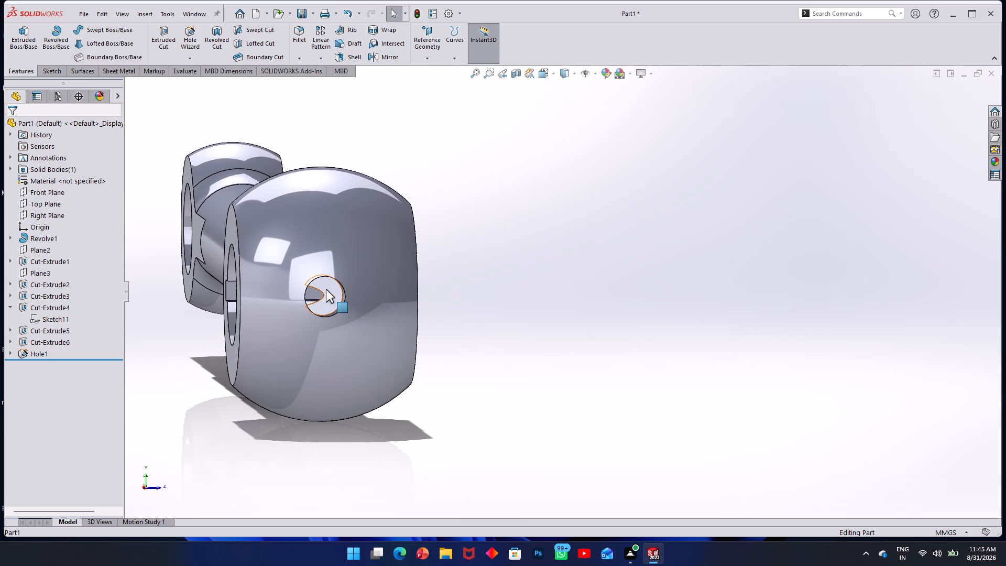
left_click(326, 292)
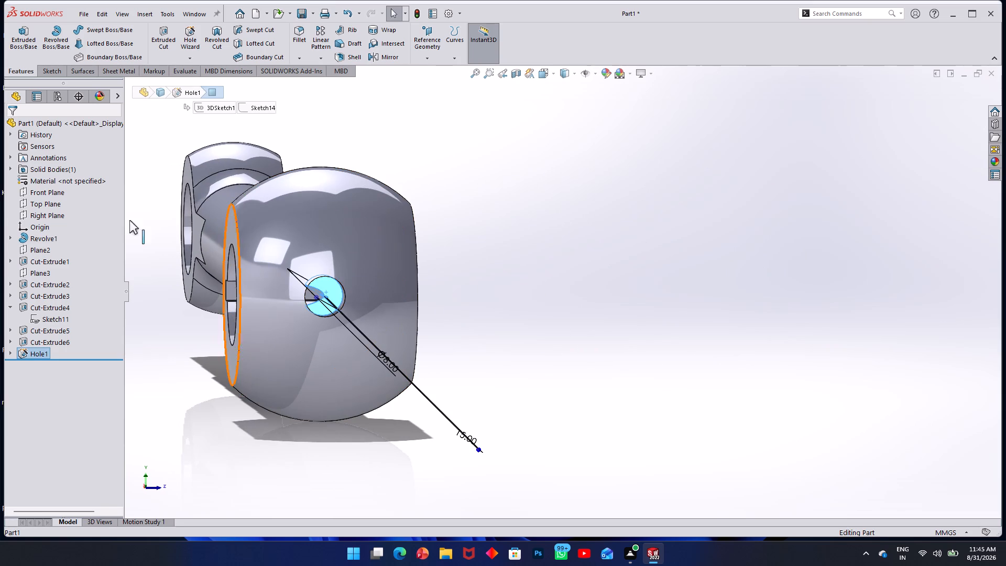
left_click(232, 118)
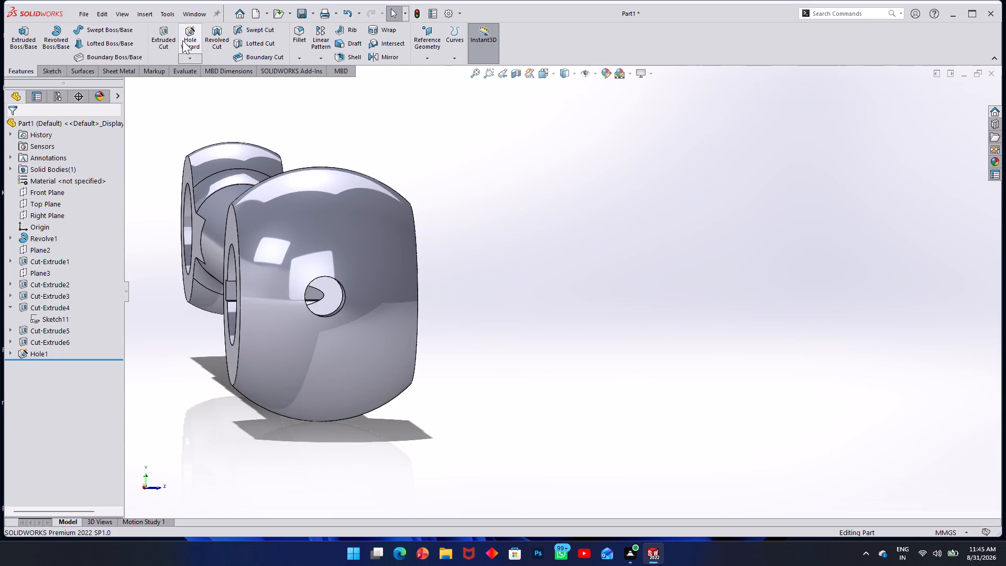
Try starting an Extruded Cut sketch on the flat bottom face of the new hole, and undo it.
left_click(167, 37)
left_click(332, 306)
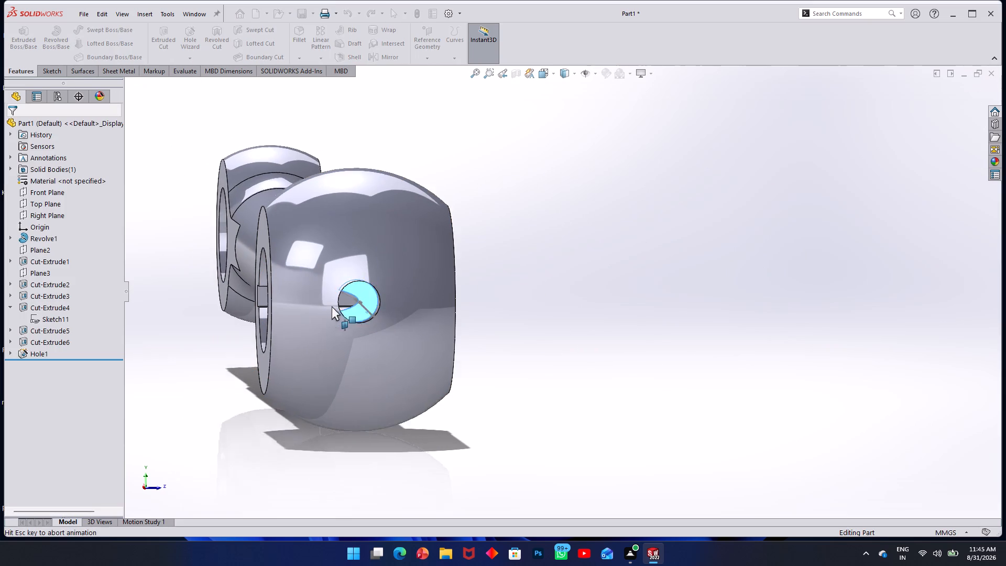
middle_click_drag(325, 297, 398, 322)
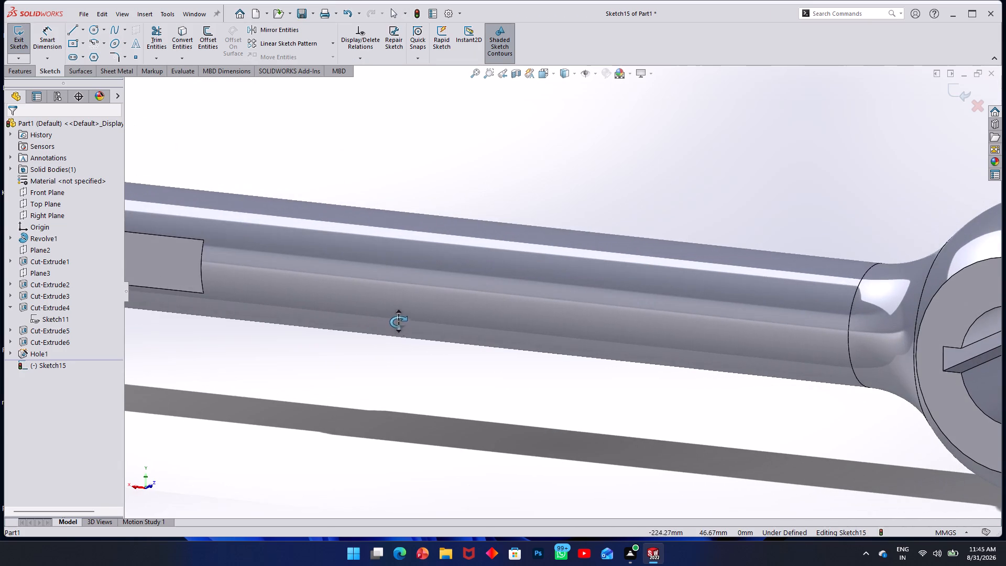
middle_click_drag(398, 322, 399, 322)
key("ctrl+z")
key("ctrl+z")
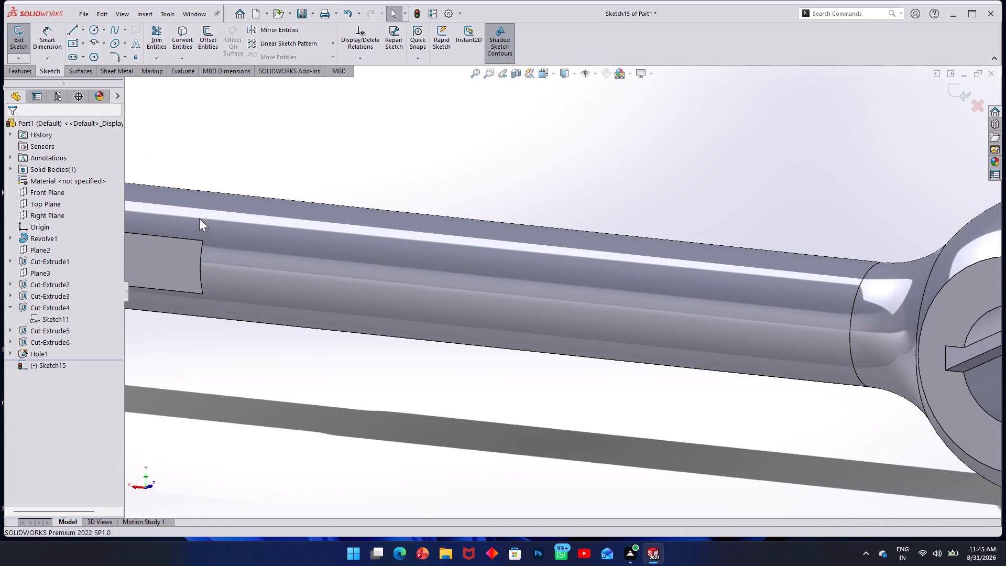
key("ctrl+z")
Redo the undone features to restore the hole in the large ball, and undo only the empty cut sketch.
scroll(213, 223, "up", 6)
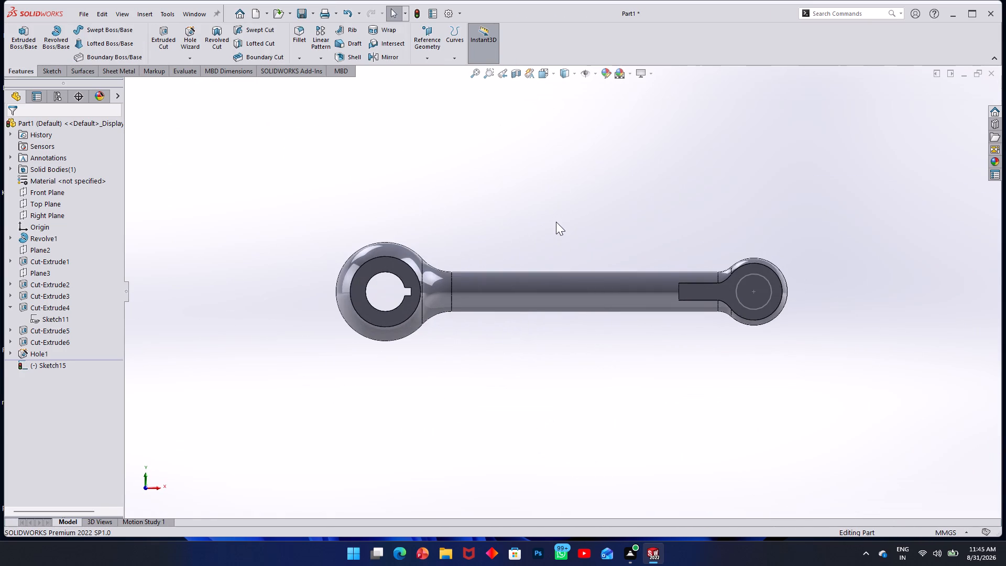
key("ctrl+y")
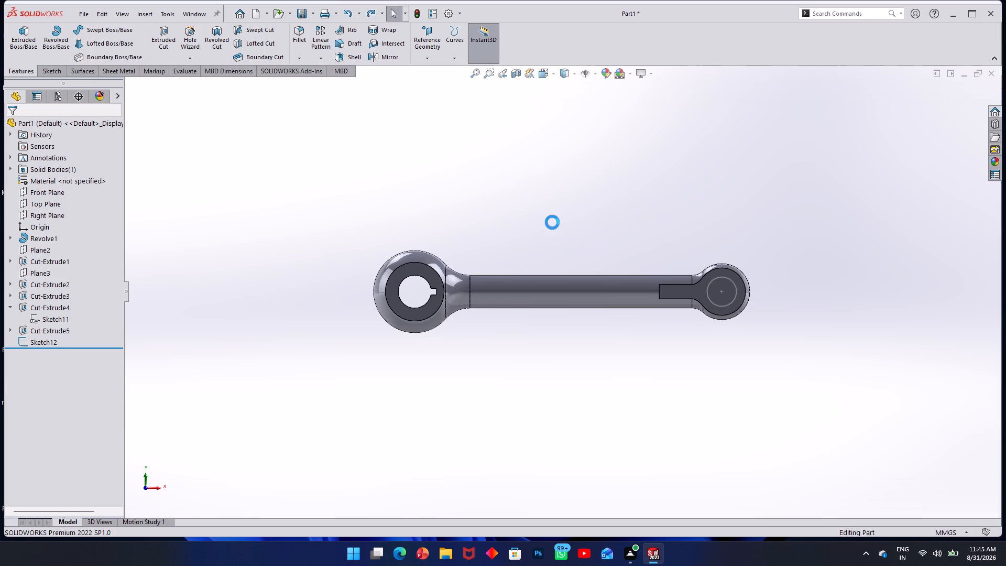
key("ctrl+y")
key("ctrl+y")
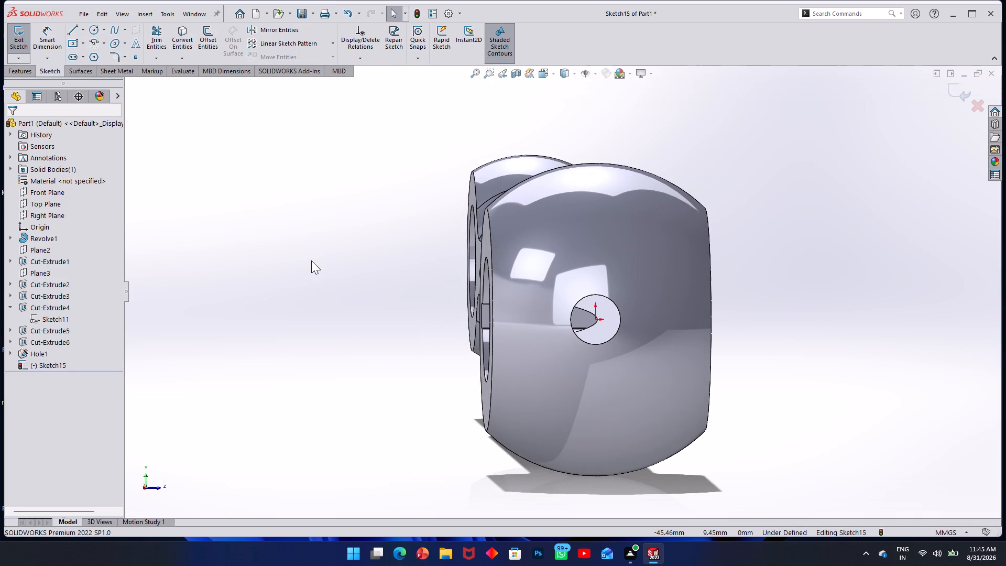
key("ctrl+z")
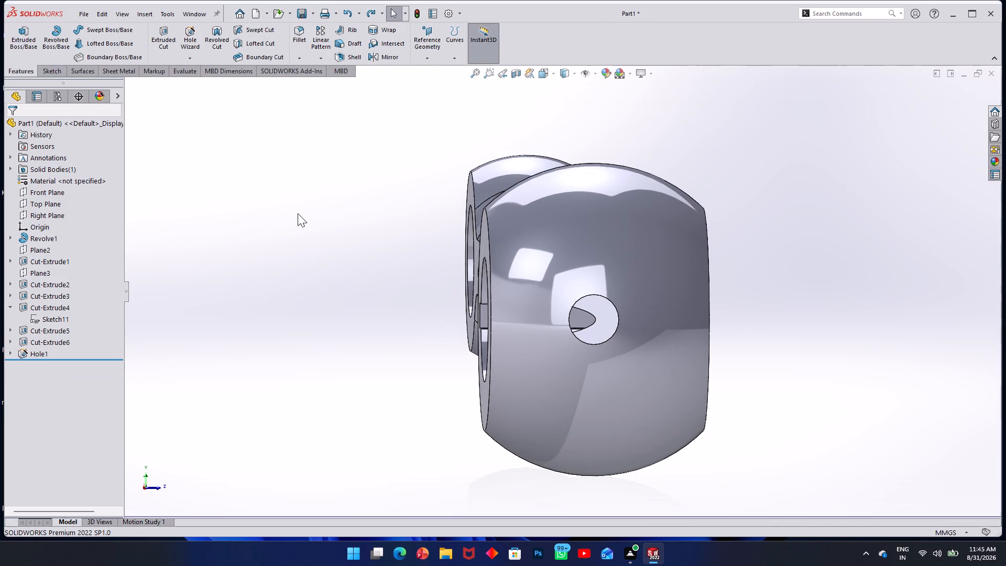
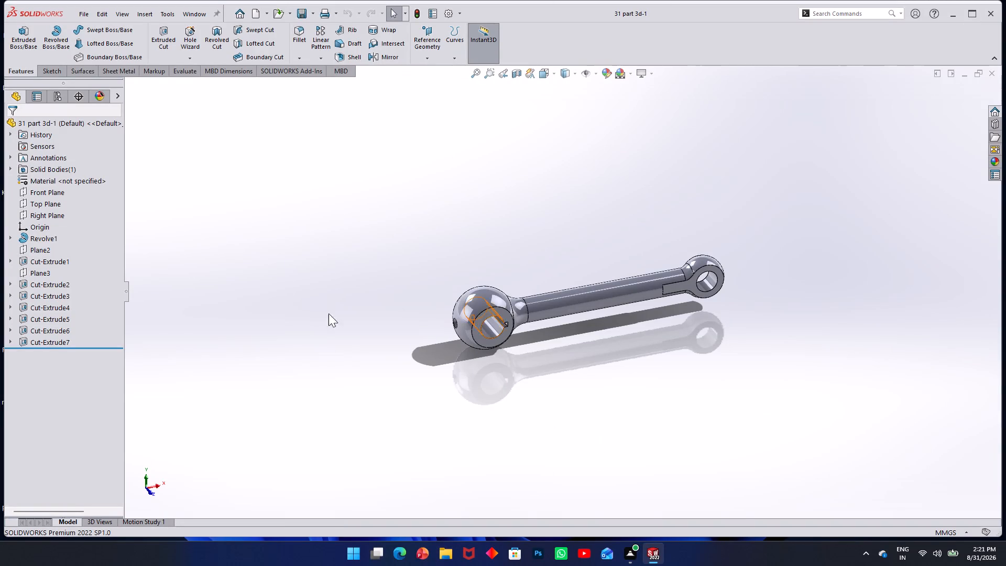
Create a drawing from the current part on a standard A0 (ISO) sheet with the sheet format displayed.
left_click(90, 12)
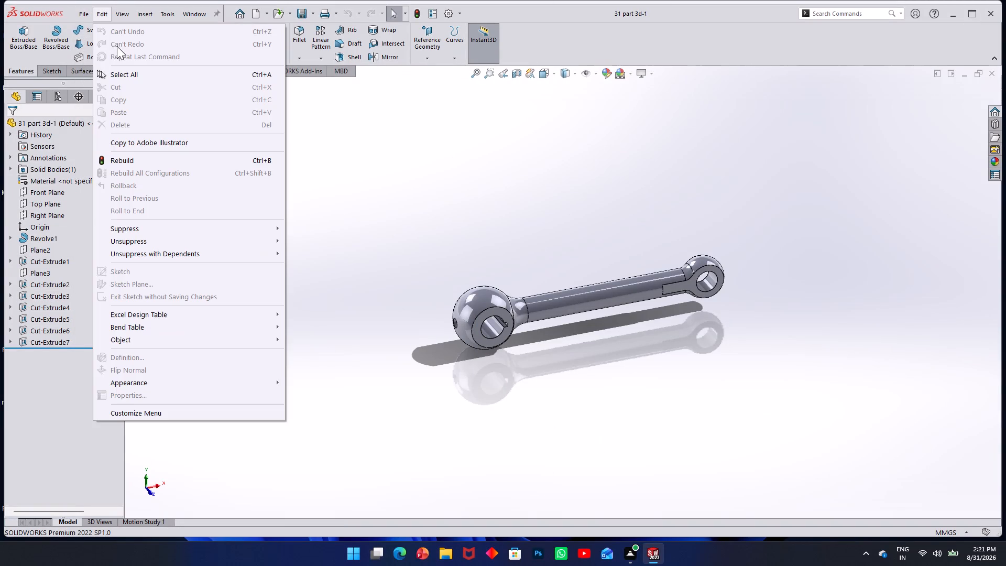
left_click(78, 12)
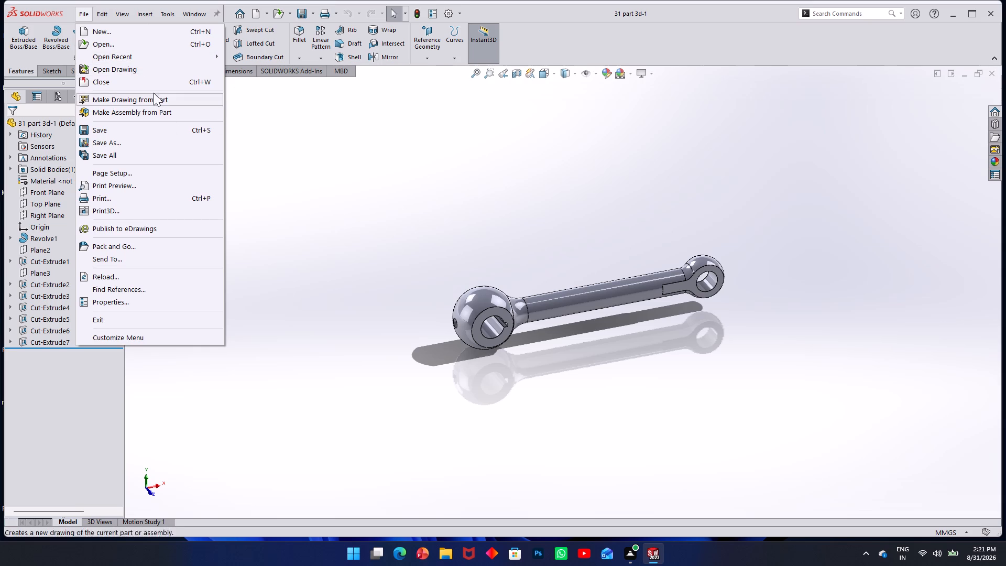
left_click(135, 103)
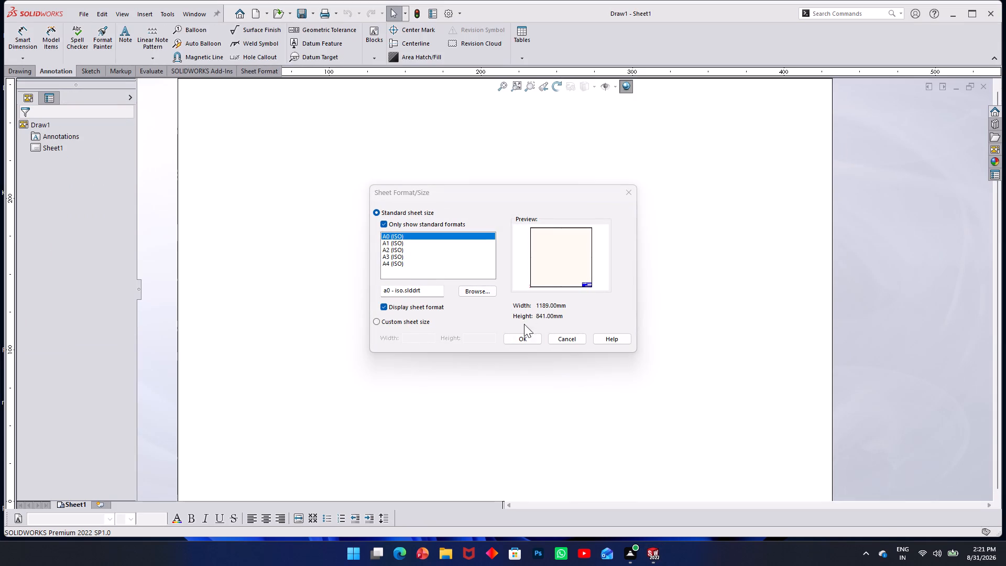
left_click(523, 339)
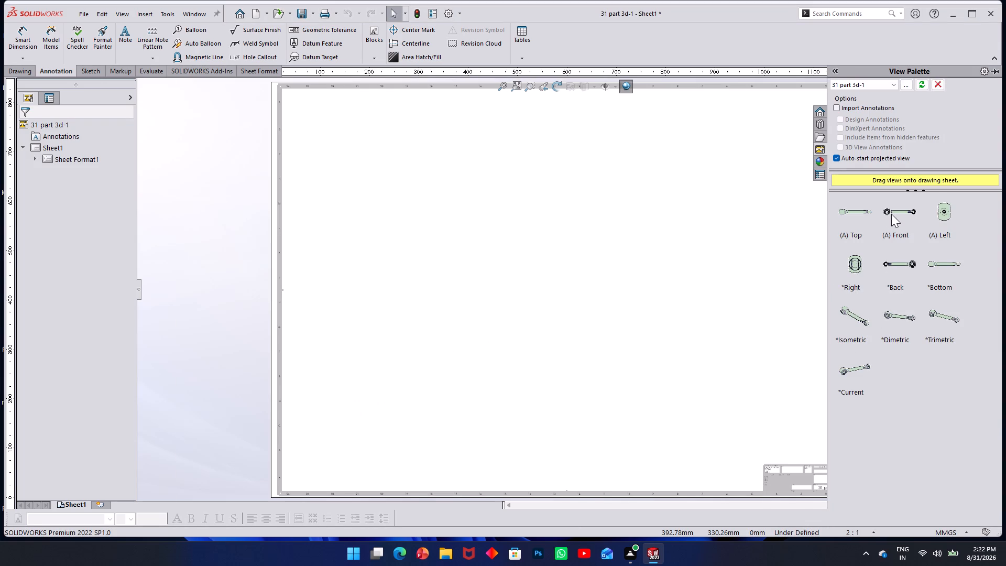
Place the front view in the sheet's upper left area, with a projected view below it and an isometric view at lower right.
left_click_drag(893, 211, 614, 204)
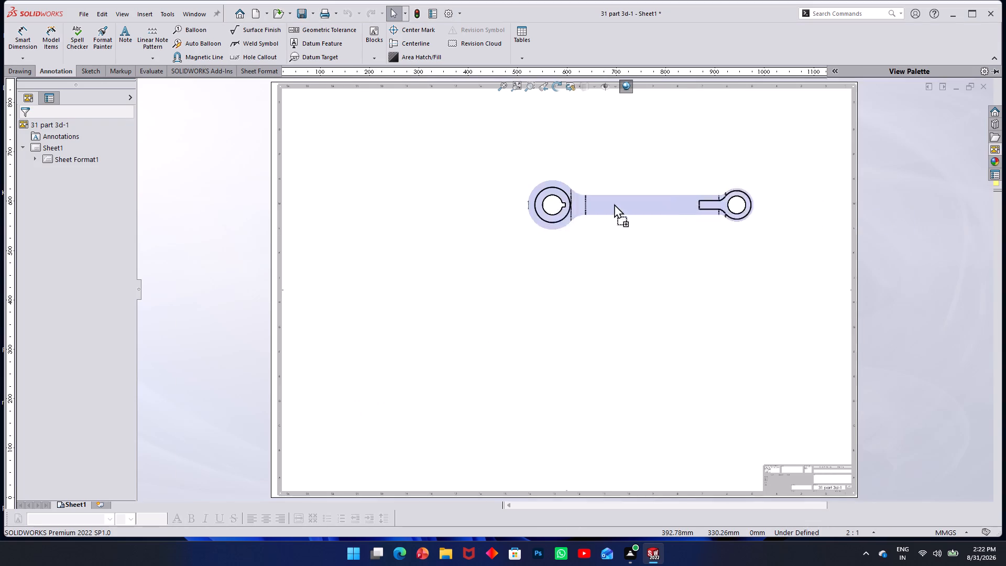
left_click_drag(614, 204, 459, 218)
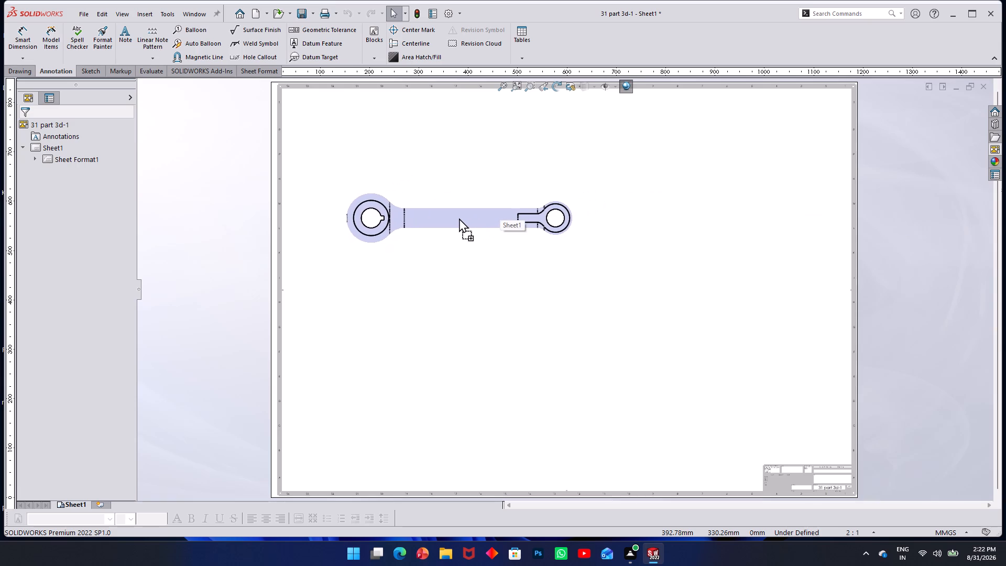
left_click_drag(459, 218, 456, 218)
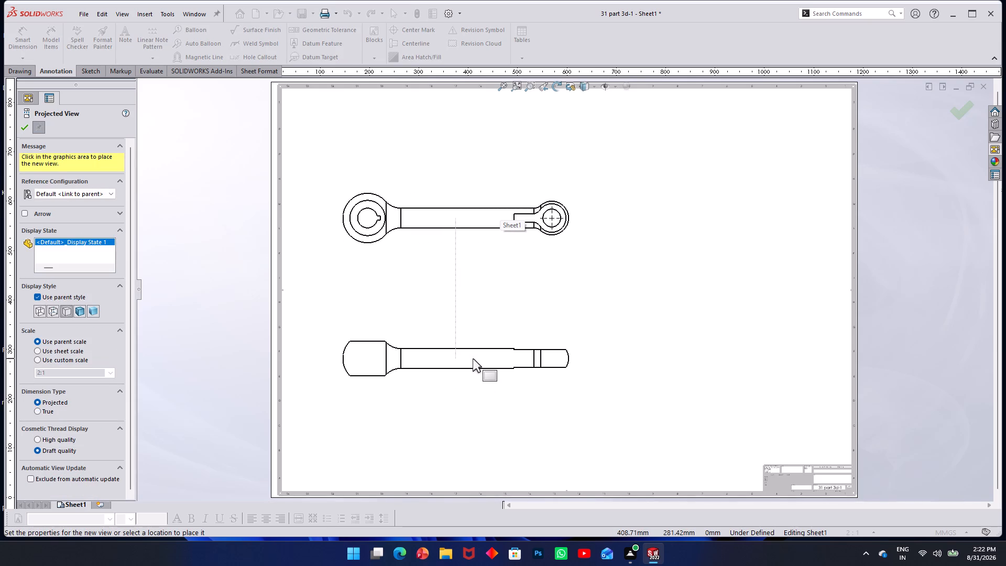
left_click(473, 358)
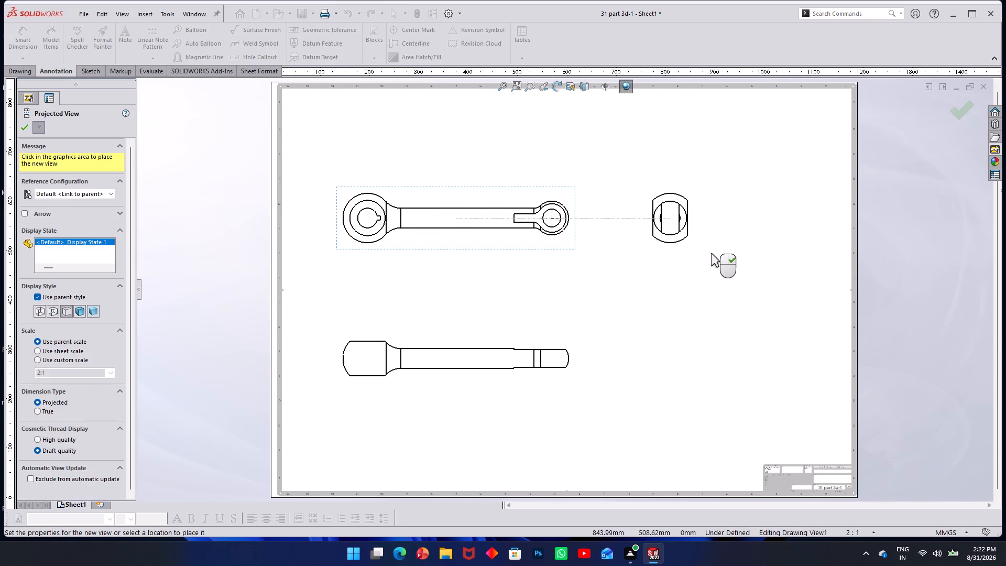
left_click(754, 300)
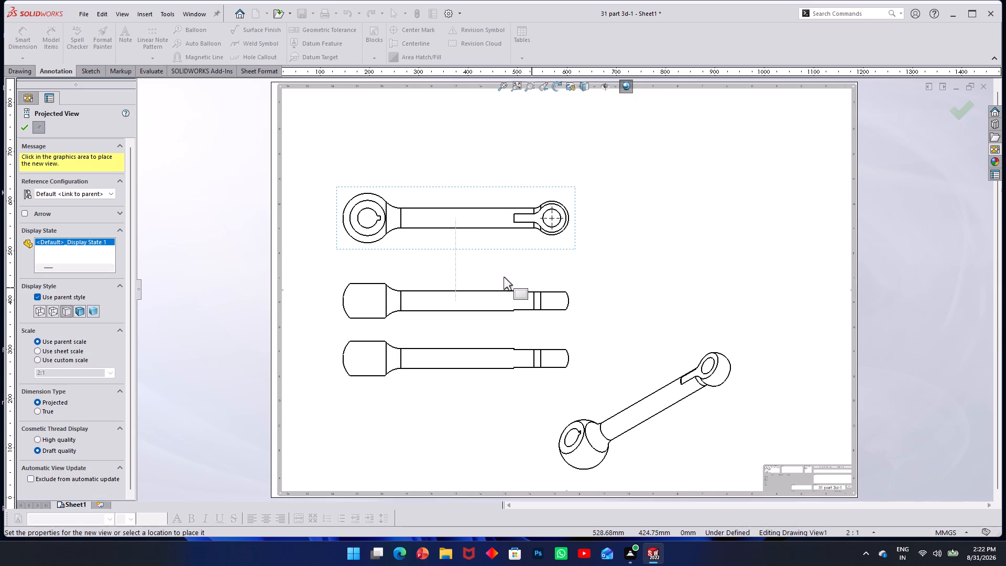
key("Escape")
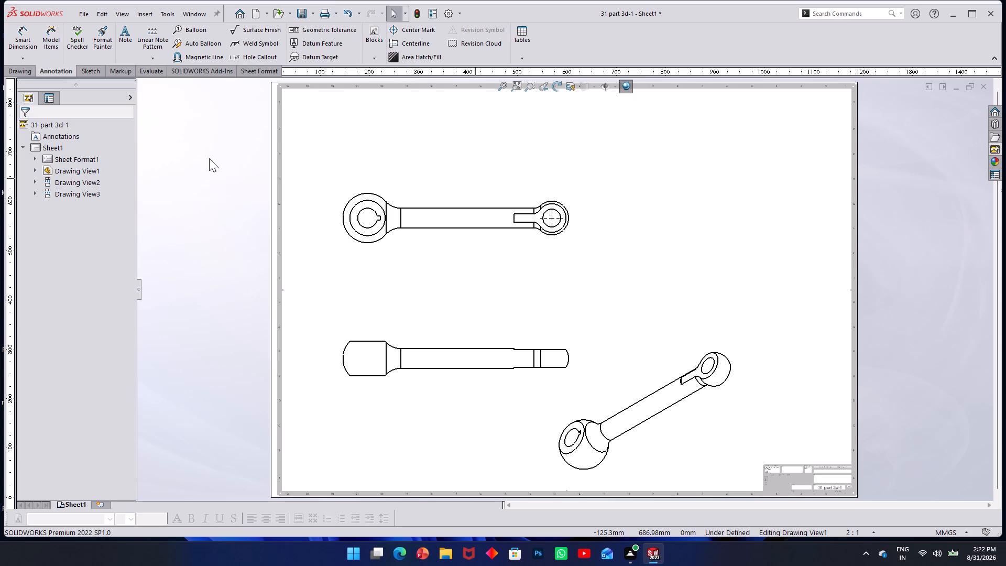
Set the display style of the projected view below the front view to Wireframe.
left_click(361, 355)
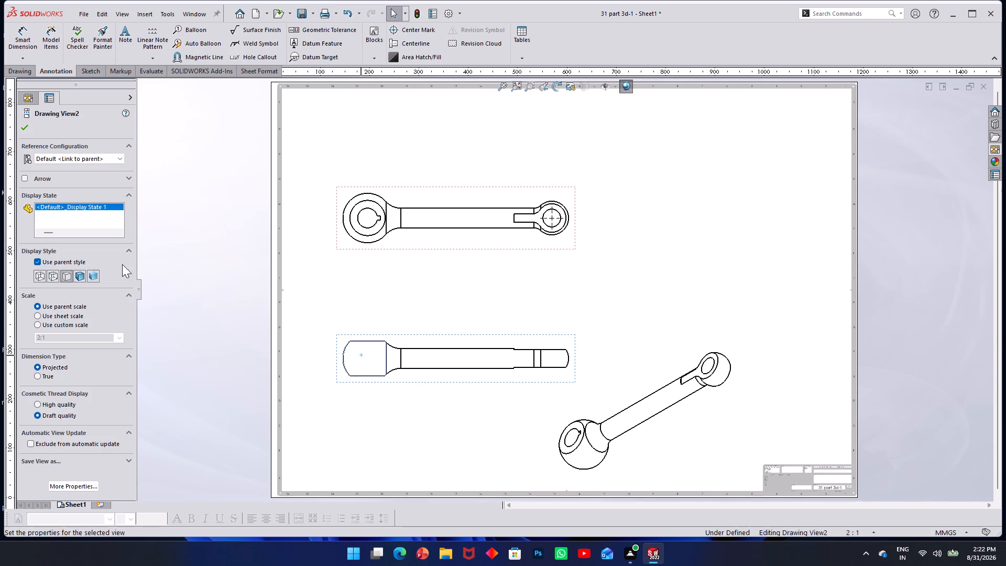
left_click(35, 274)
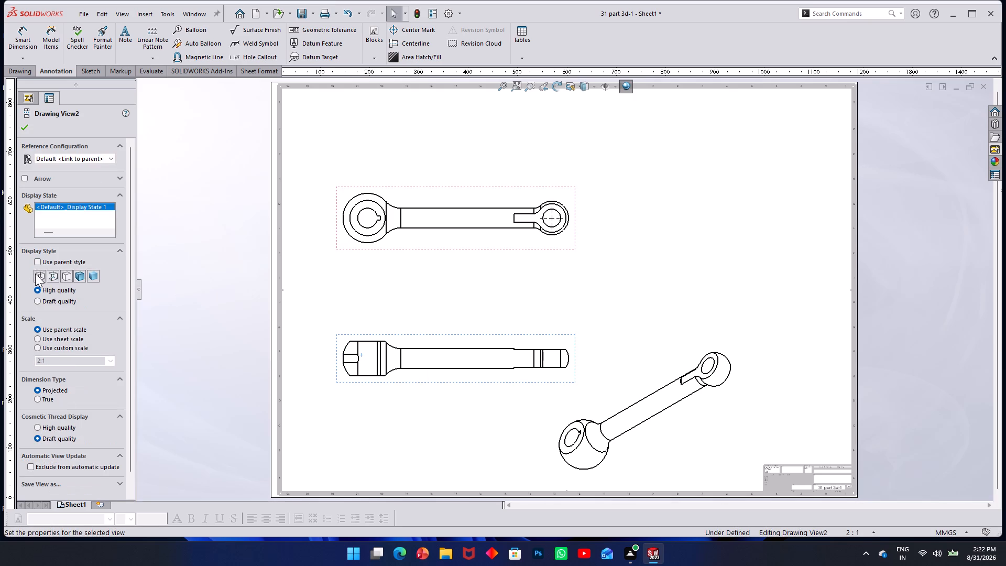
left_click(48, 273)
left_click(58, 273)
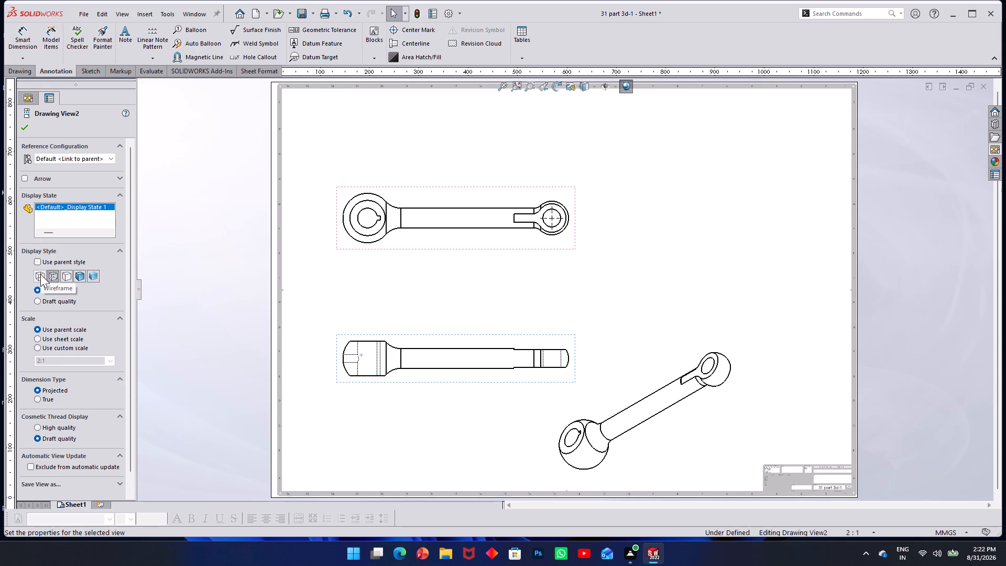
left_click(38, 276)
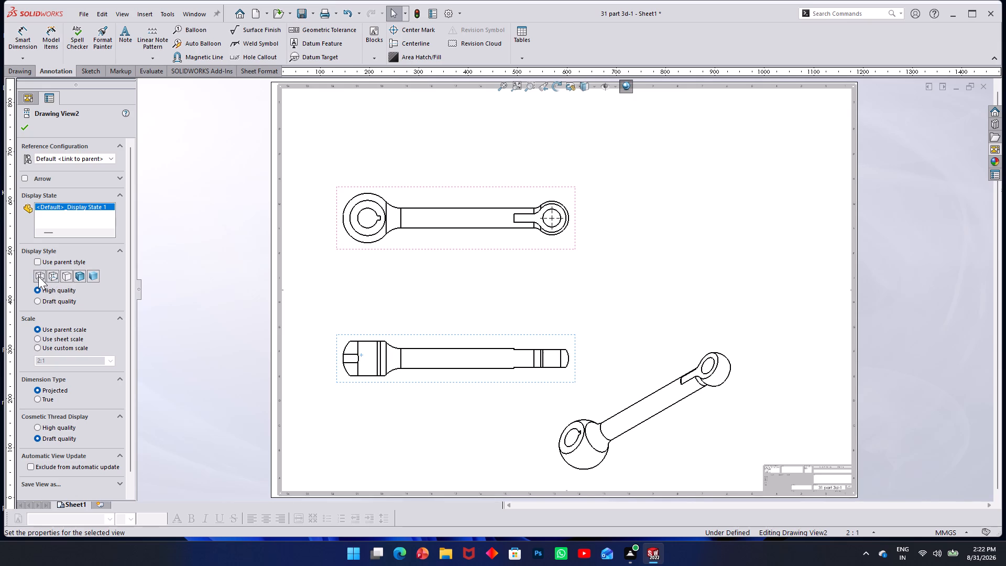
left_click(22, 129)
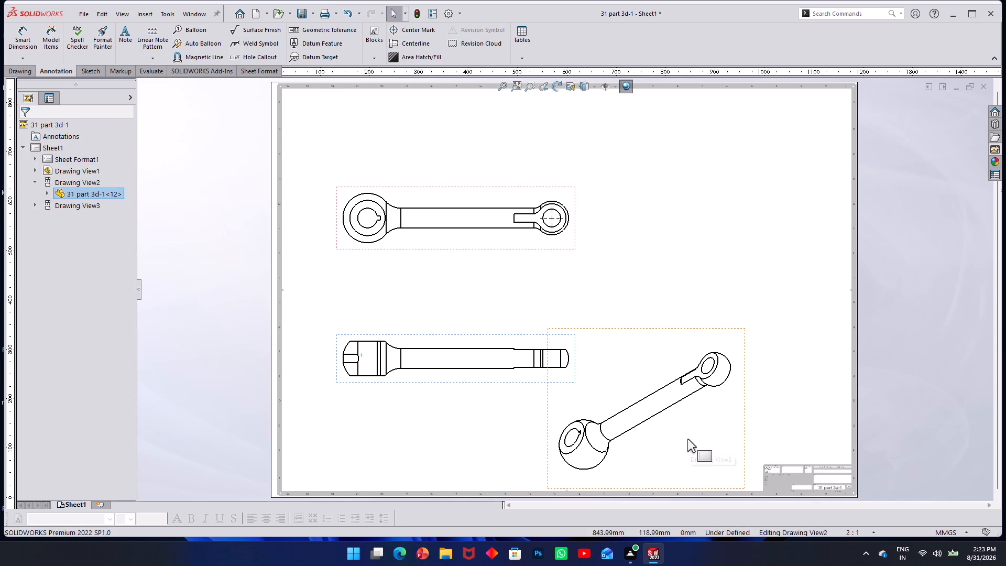
Move the isometric view to the sheet's upper right area and display it as Shaded With Edges.
left_click_drag(687, 439, 701, 362)
left_click_drag(743, 482, 821, 249)
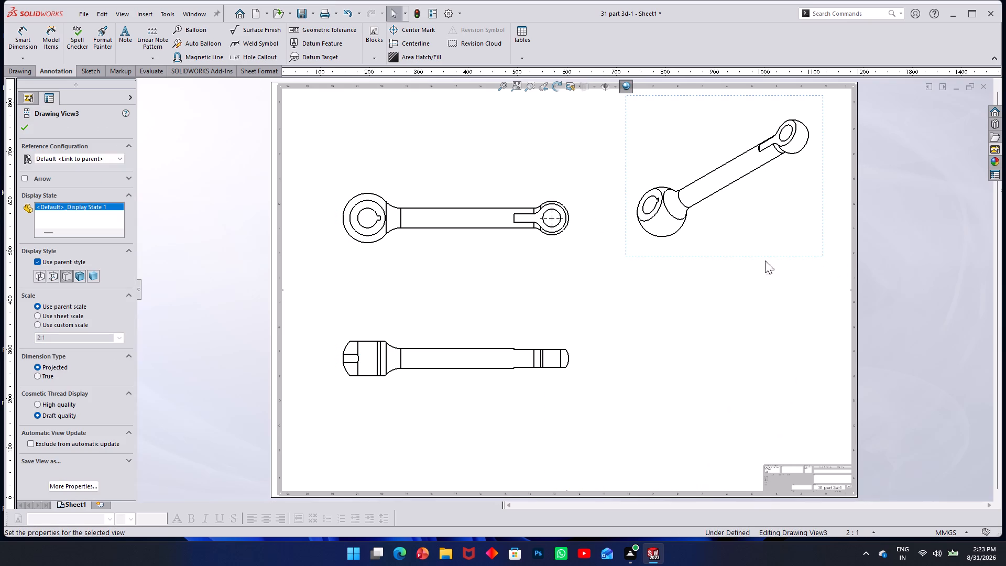
left_click(78, 276)
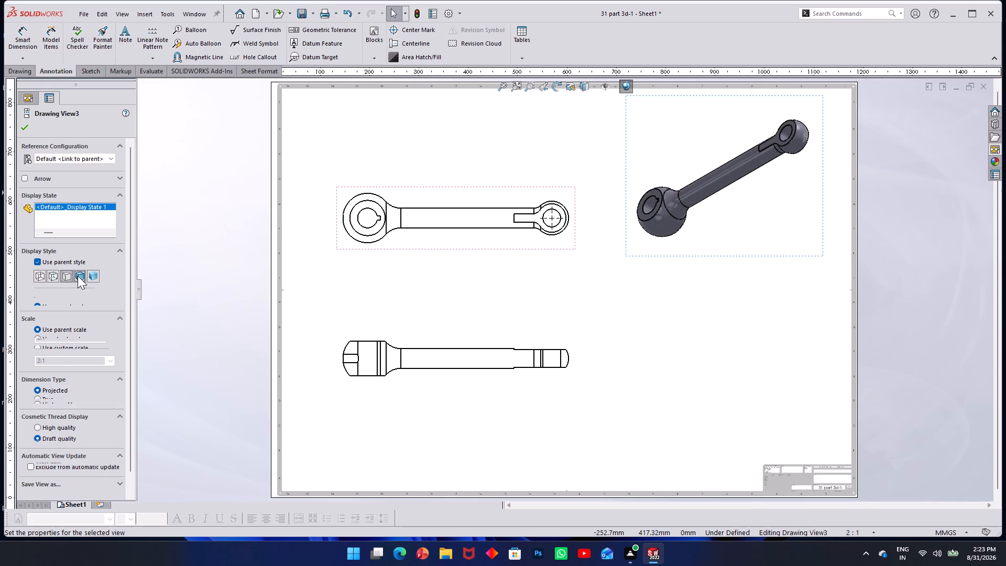
left_click(94, 278)
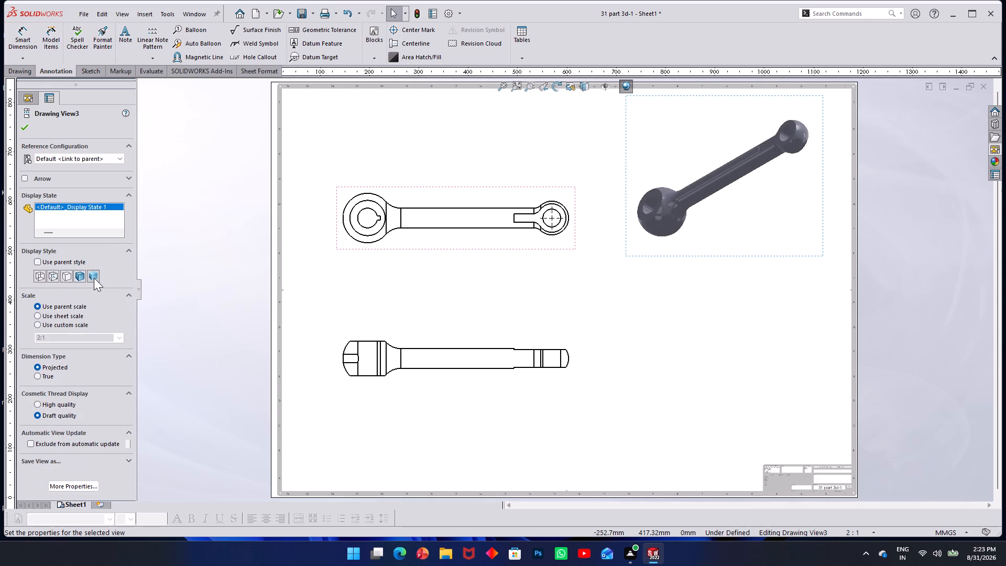
left_click(82, 278)
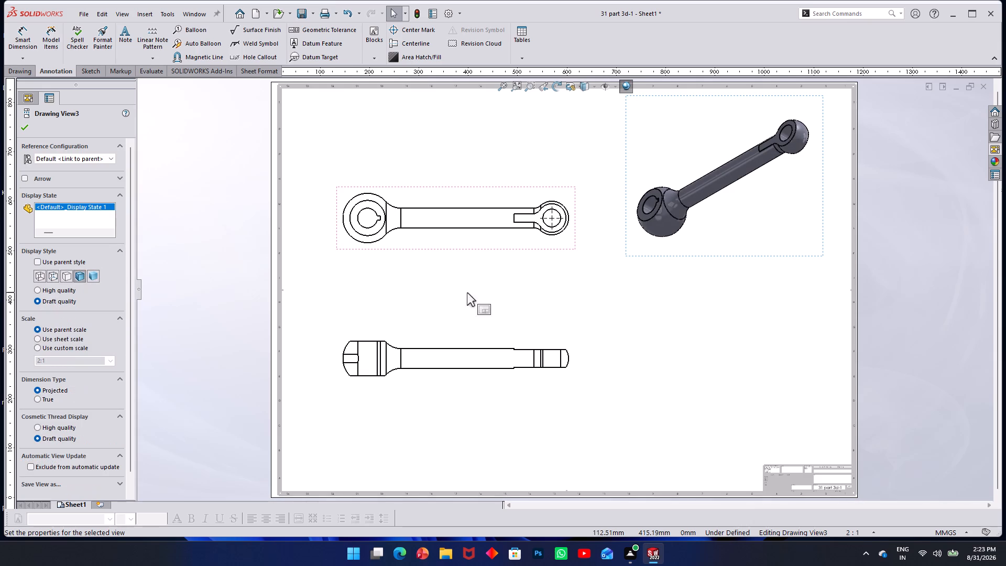
left_click(747, 235)
right_click(747, 235)
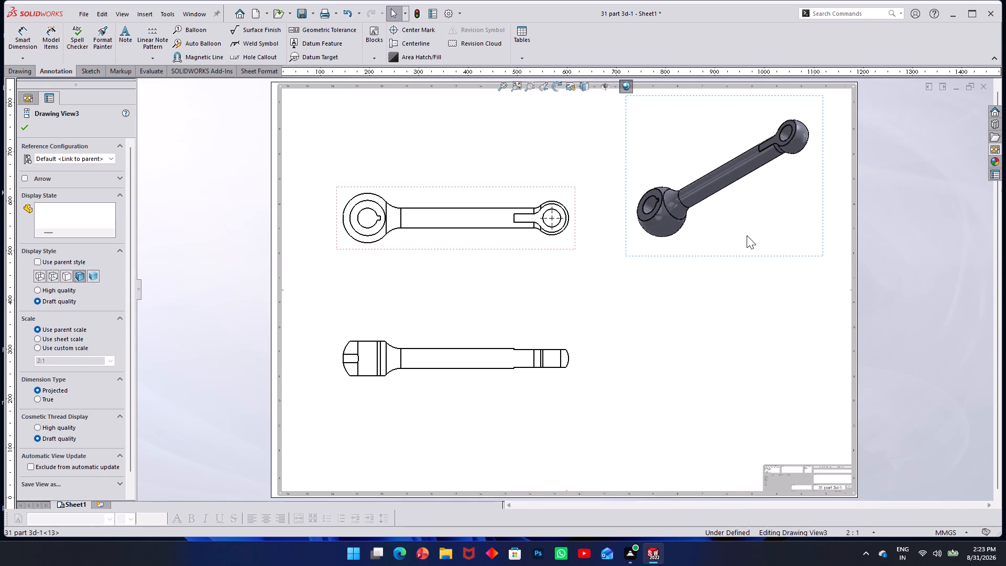
left_click(723, 230)
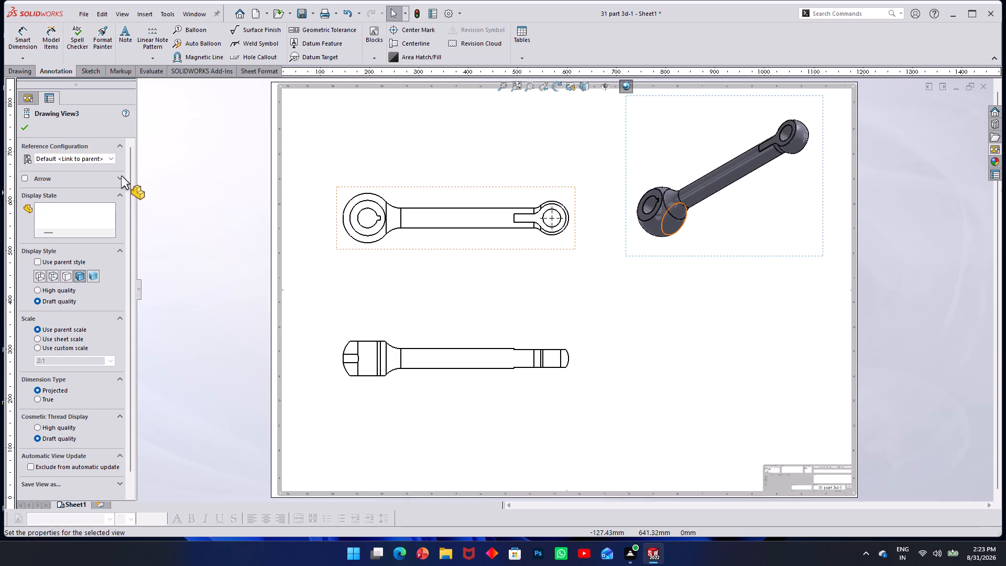
left_click(23, 124)
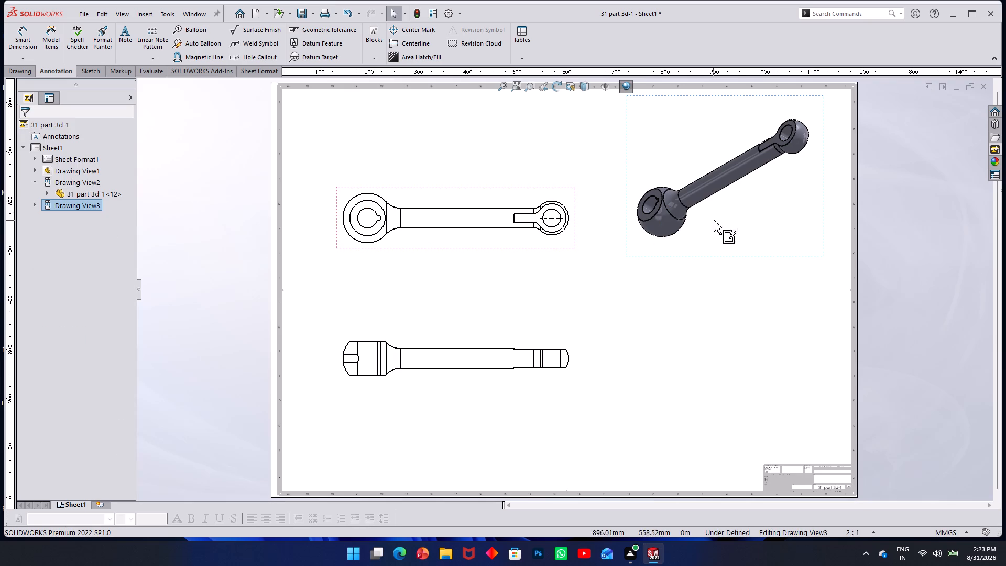
Rotate the isometric view to about -57.58 degrees so that the large ball end sits at its upper left.
right_click(737, 195)
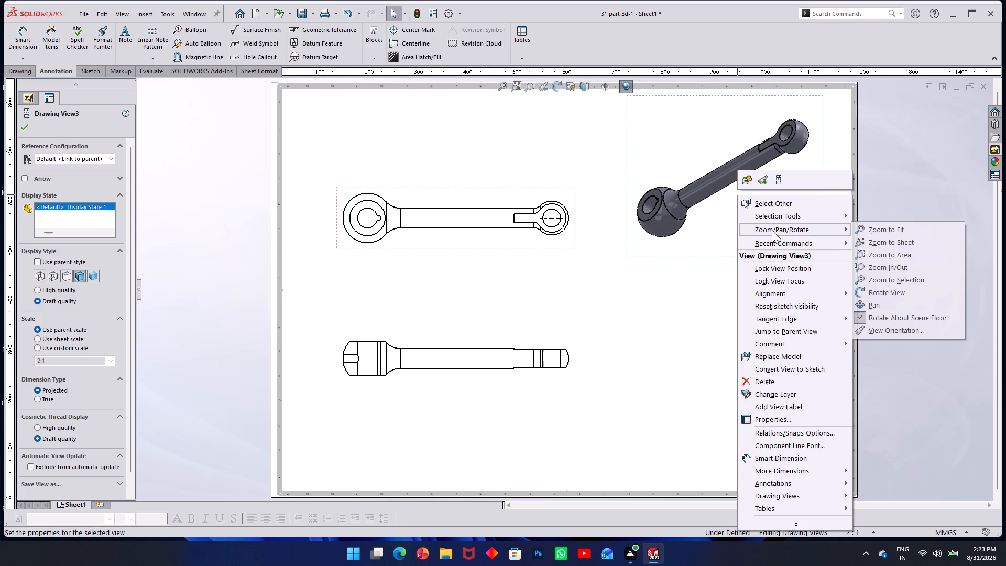
left_click(881, 290)
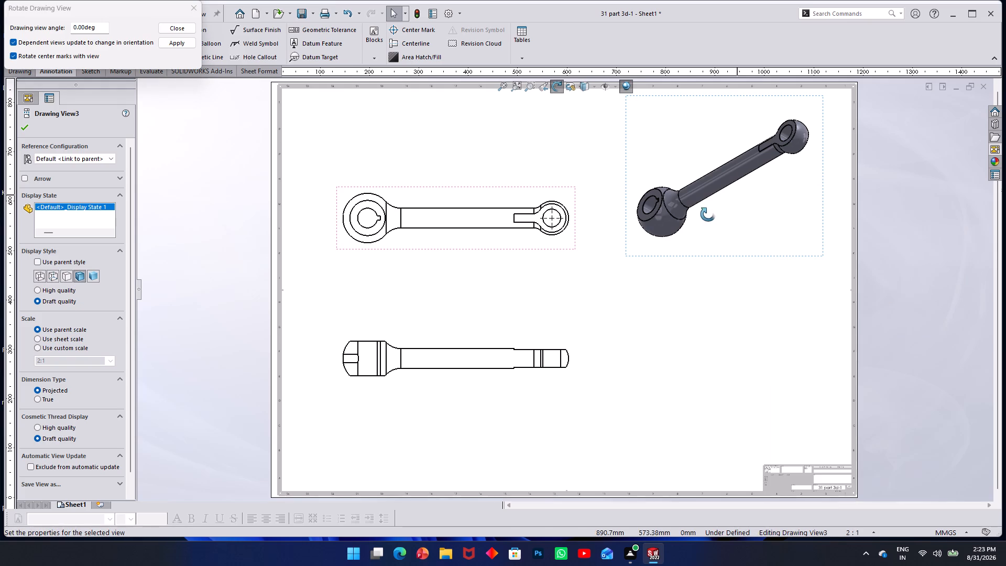
left_click(662, 218)
left_click_drag(664, 221, 666, 213)
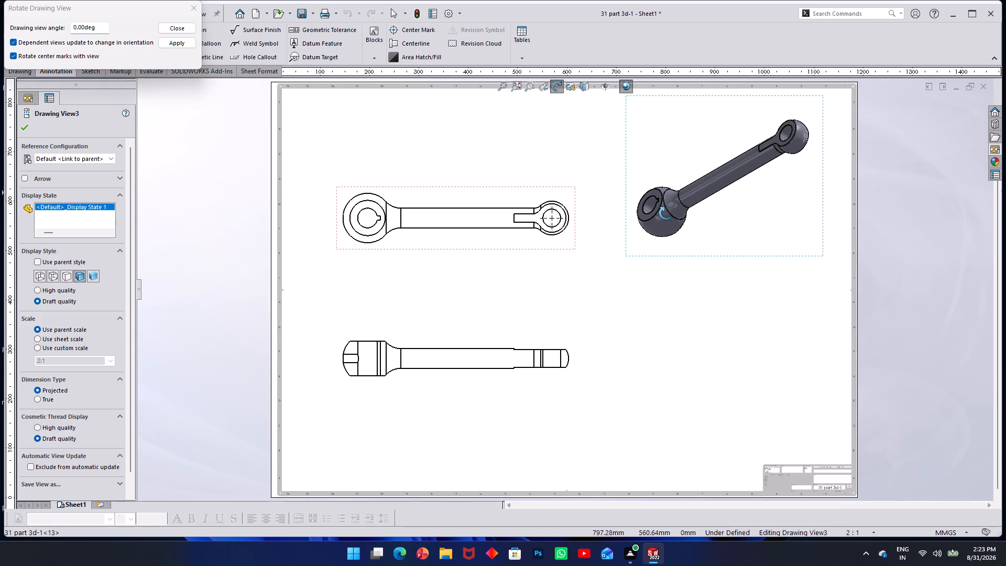
left_click_drag(666, 213, 698, 232)
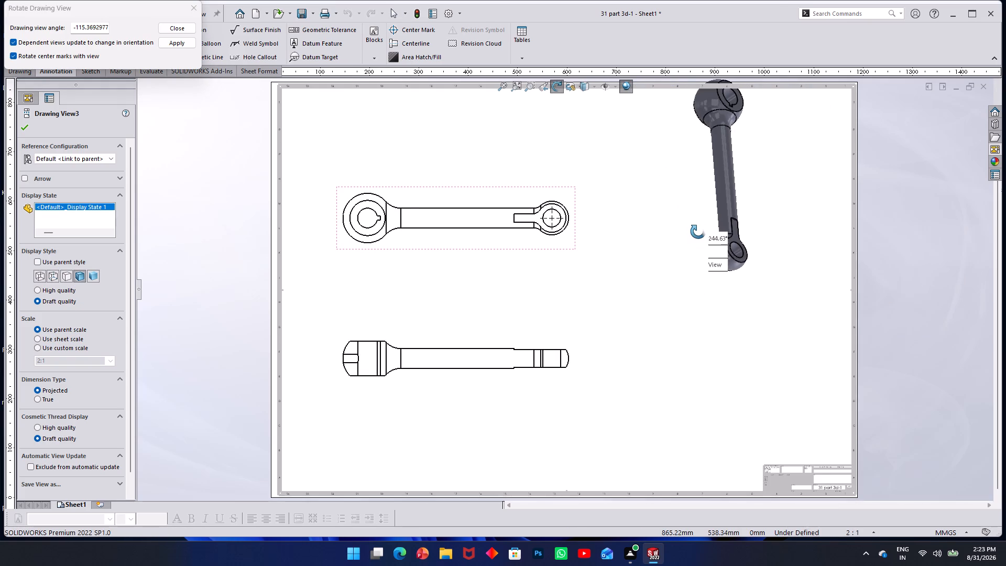
left_click_drag(698, 232, 747, 212)
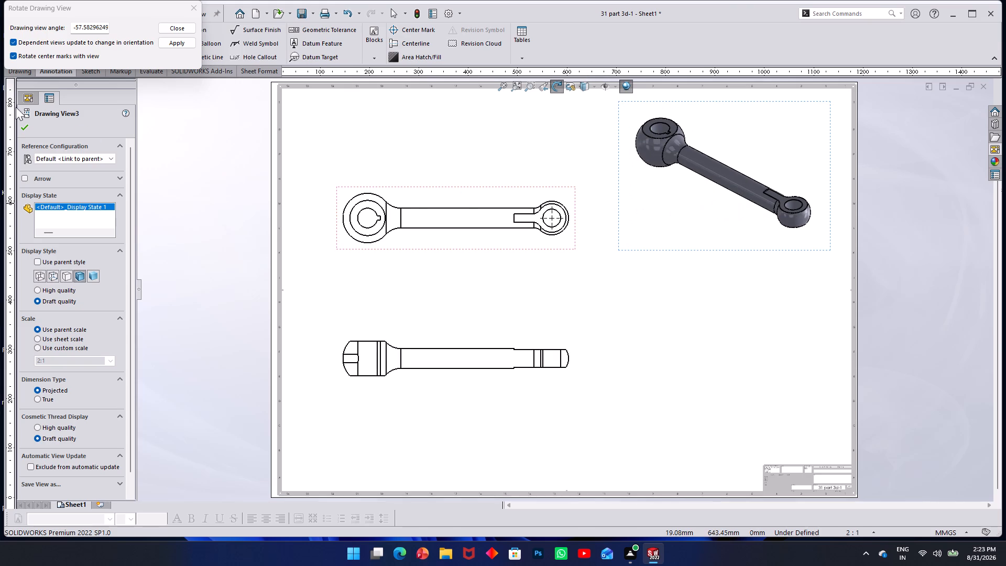
left_click(185, 40)
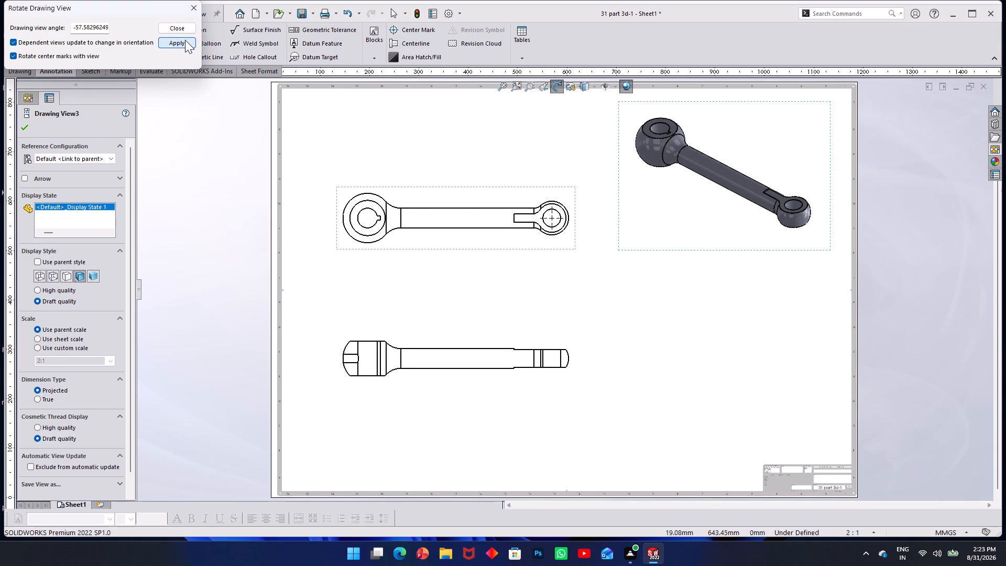
left_click(182, 27)
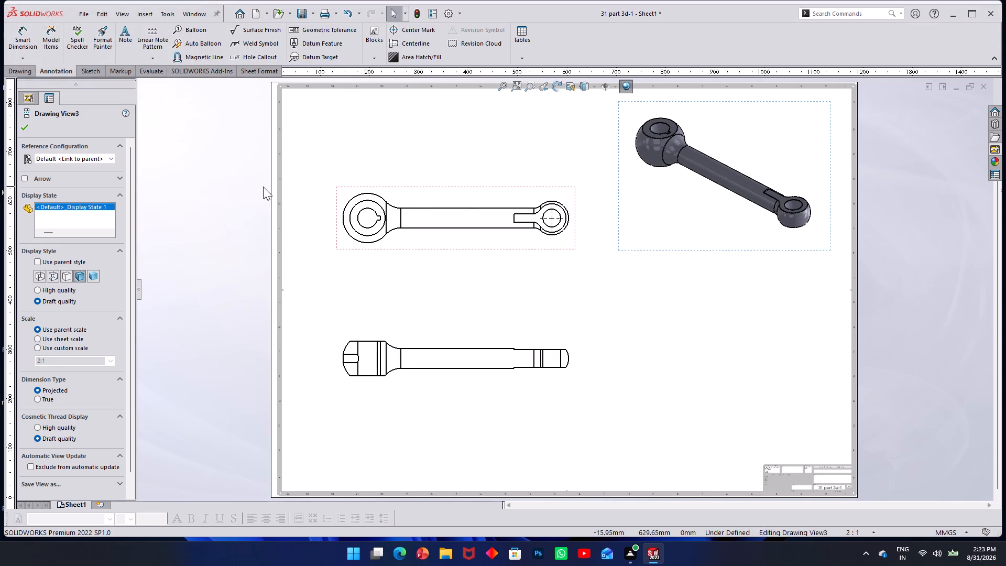
left_click(252, 187)
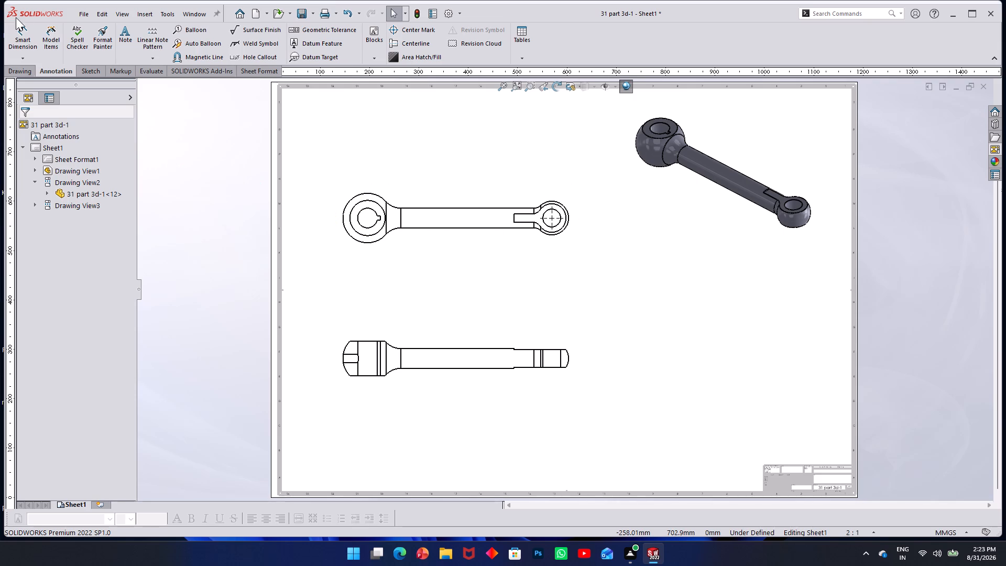
Add a centerline along the rod's axis in the front view.
left_click(417, 45)
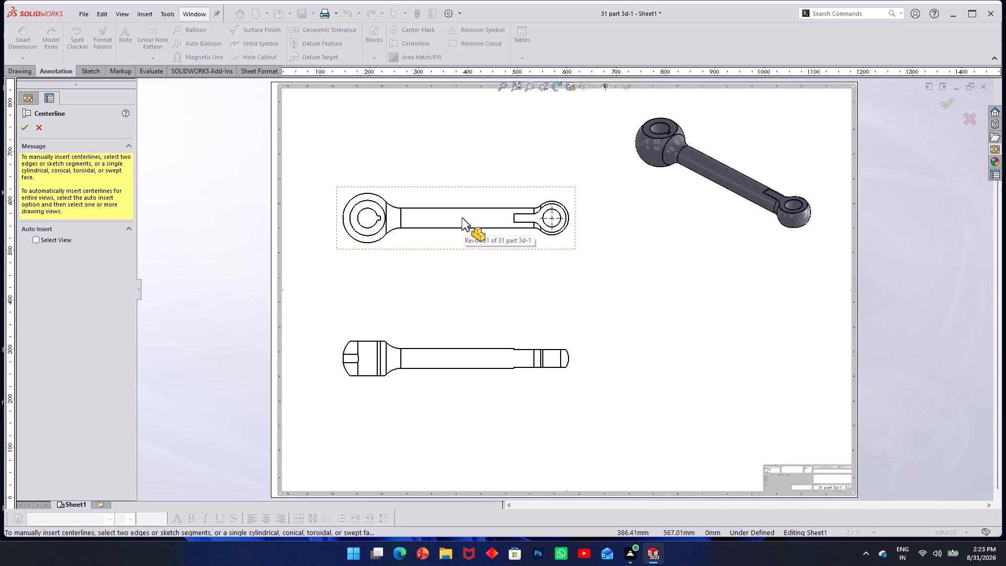
left_click(462, 217)
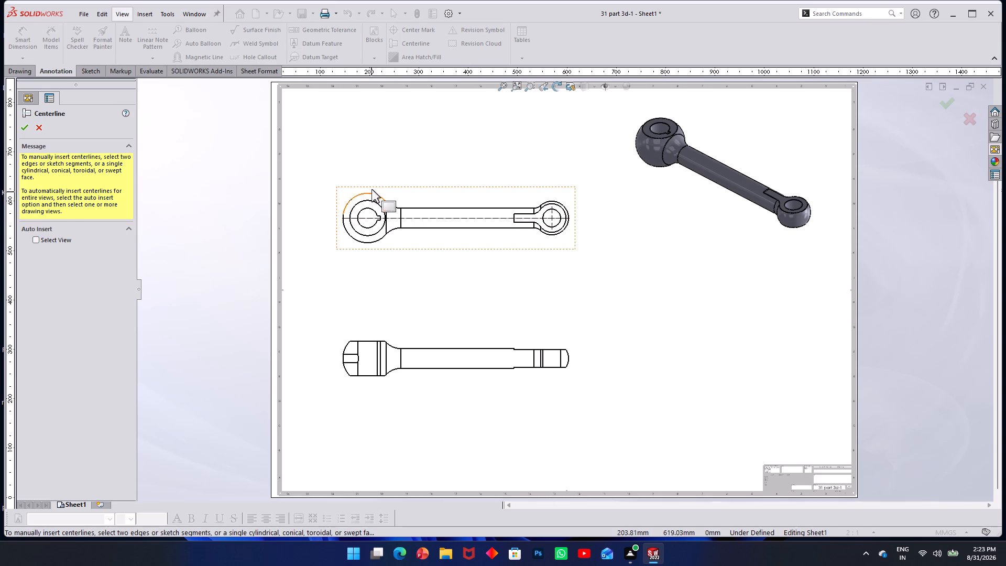
left_click(403, 31)
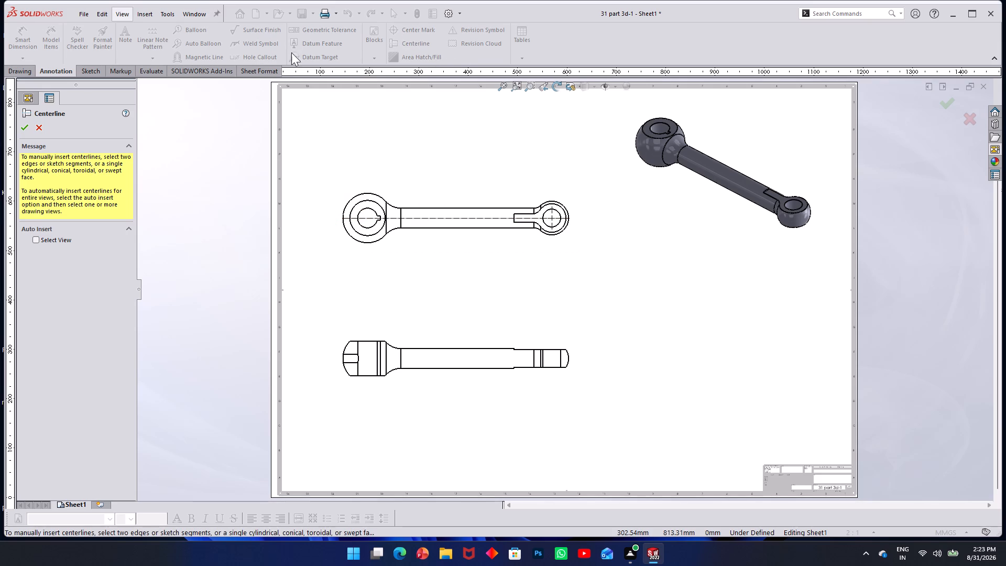
left_click(23, 126)
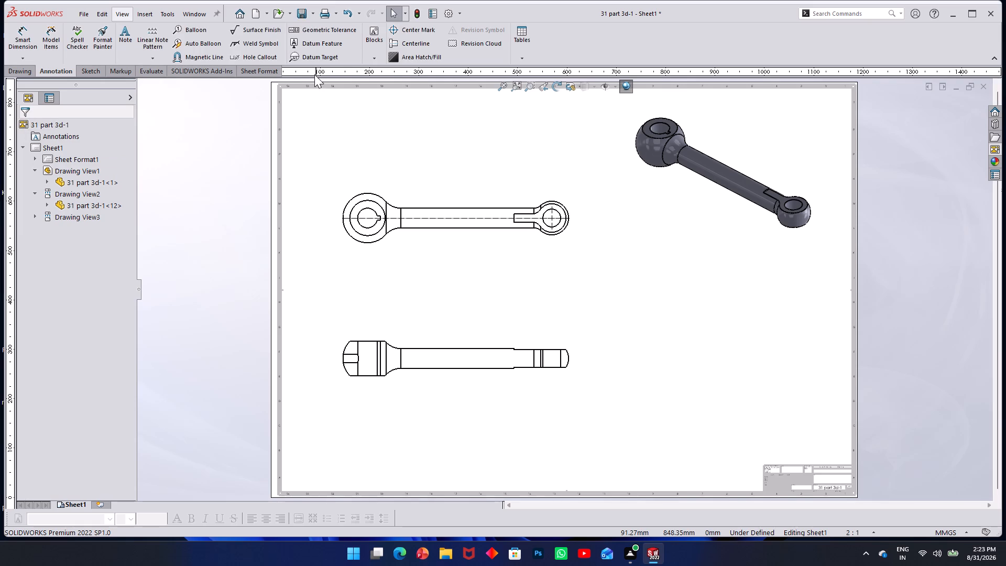
Add a center mark to the keyed bore of the large ball end in the front view.
left_click(435, 26)
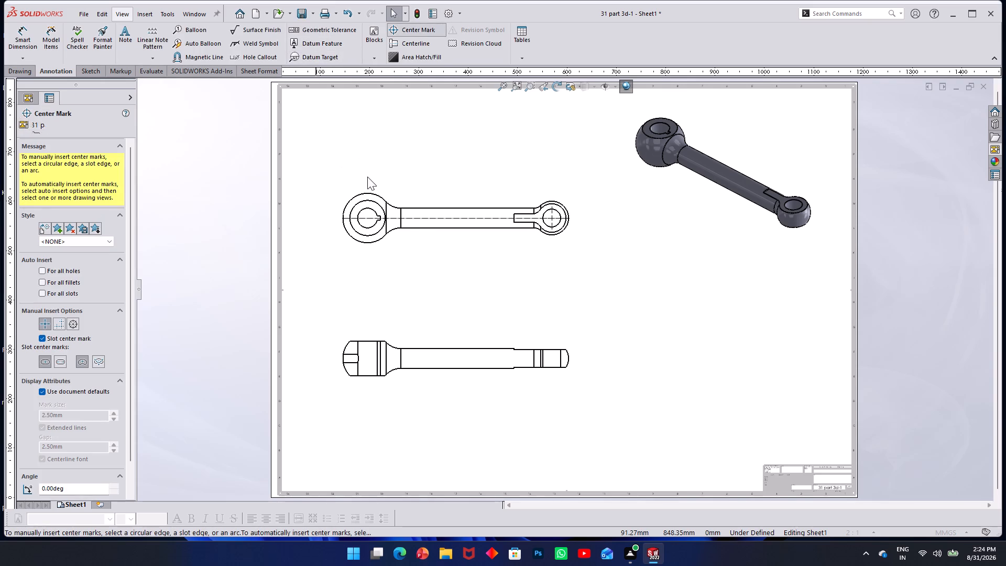
left_click(375, 226)
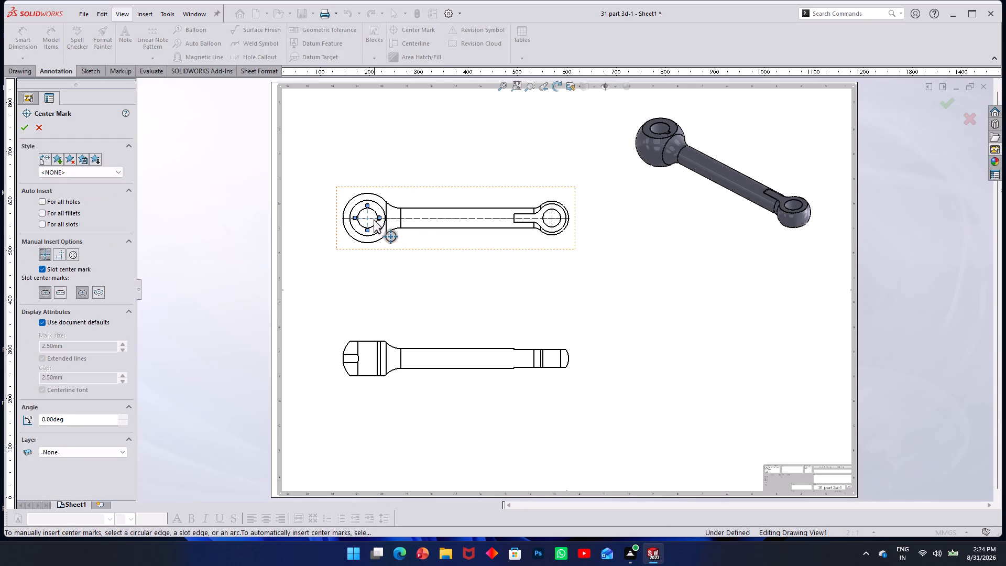
left_click(368, 202)
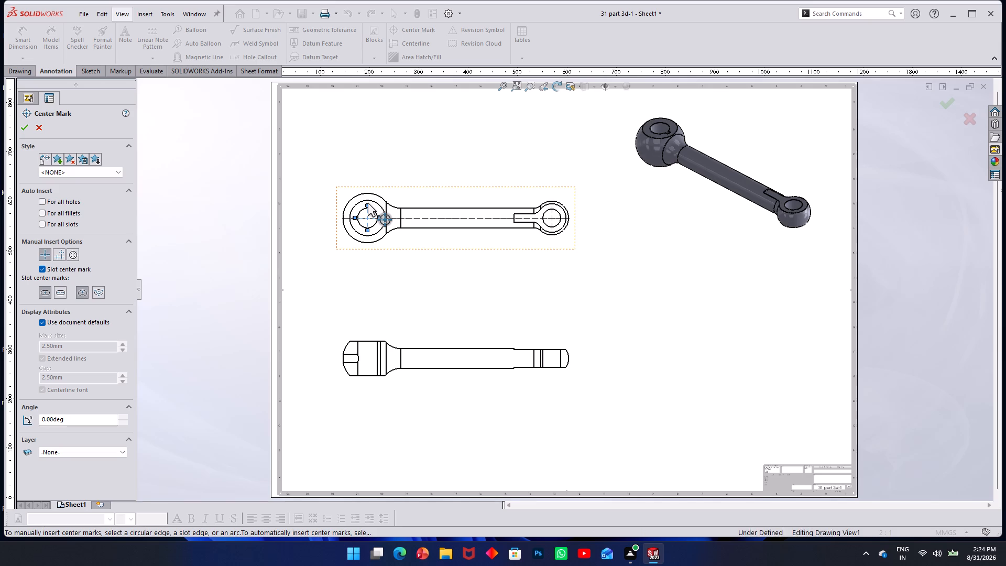
left_click(20, 134)
left_click(23, 130)
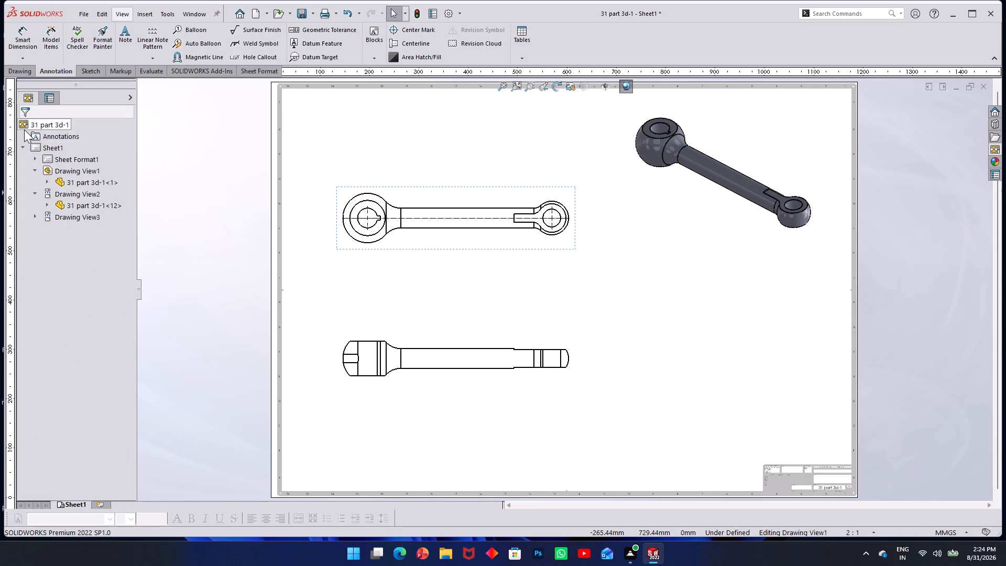
left_click(235, 150)
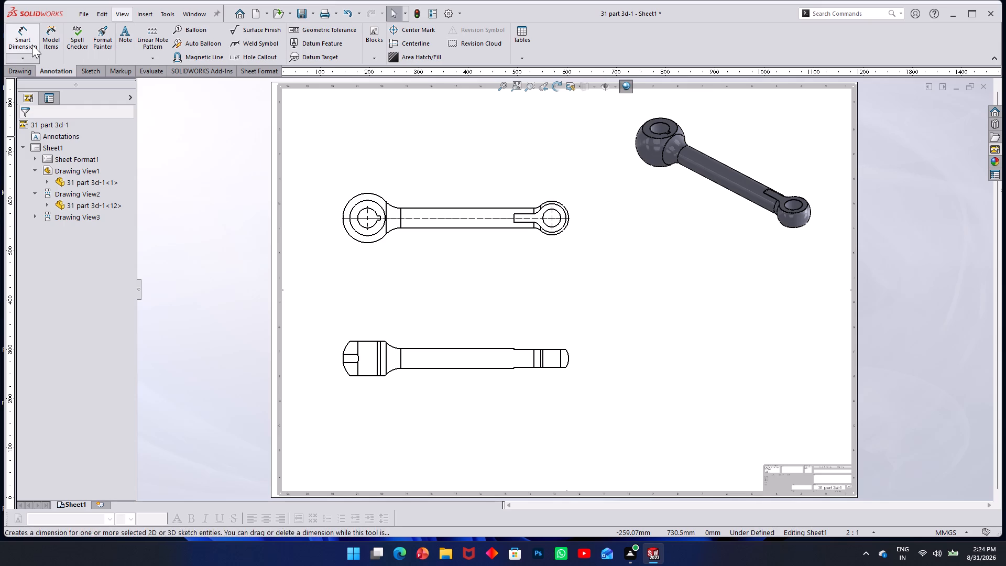
Dimension the radius of the upper fillet joining the large ball end to the rod, placing the text above the front view.
left_click(18, 42)
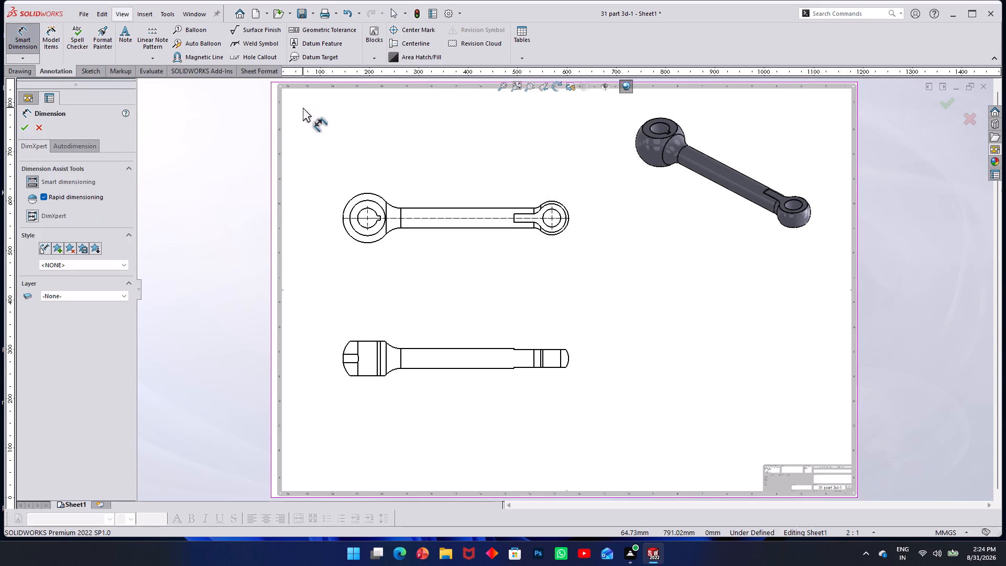
left_click(393, 206)
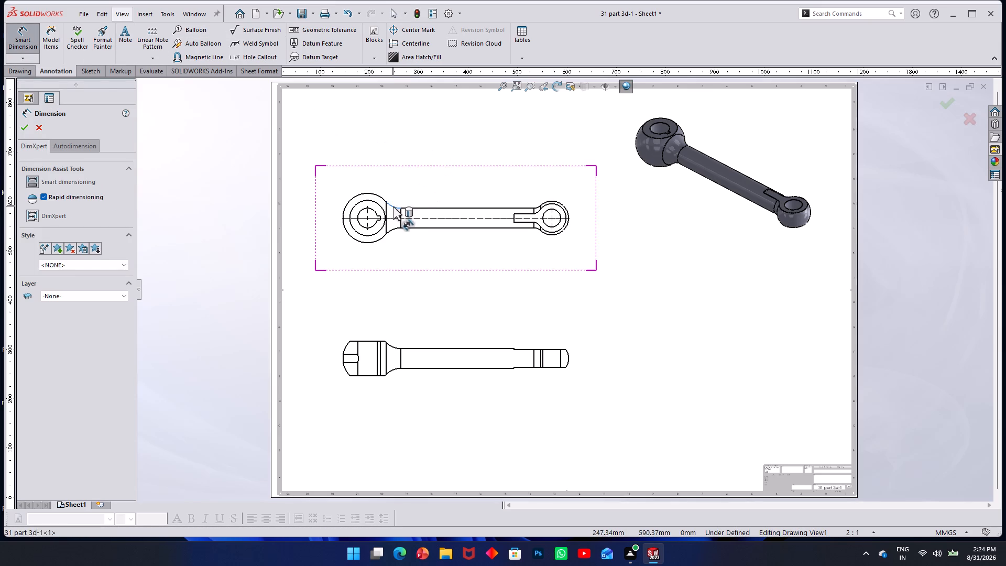
left_click(424, 165)
Dimension the radius of the large ball end's keyed bore in the front view, placing the text outside the ball's upper left.
scroll(402, 149, "down", 1)
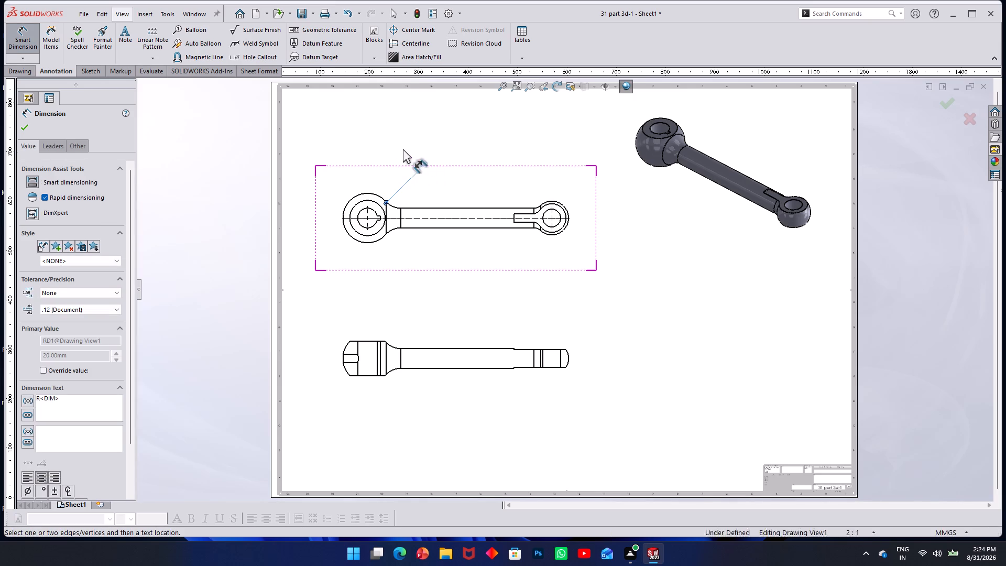
scroll(403, 149, "down", 5)
scroll(430, 169, "up", 3)
scroll(432, 169, "down", 2)
scroll(556, 232, "down", 2)
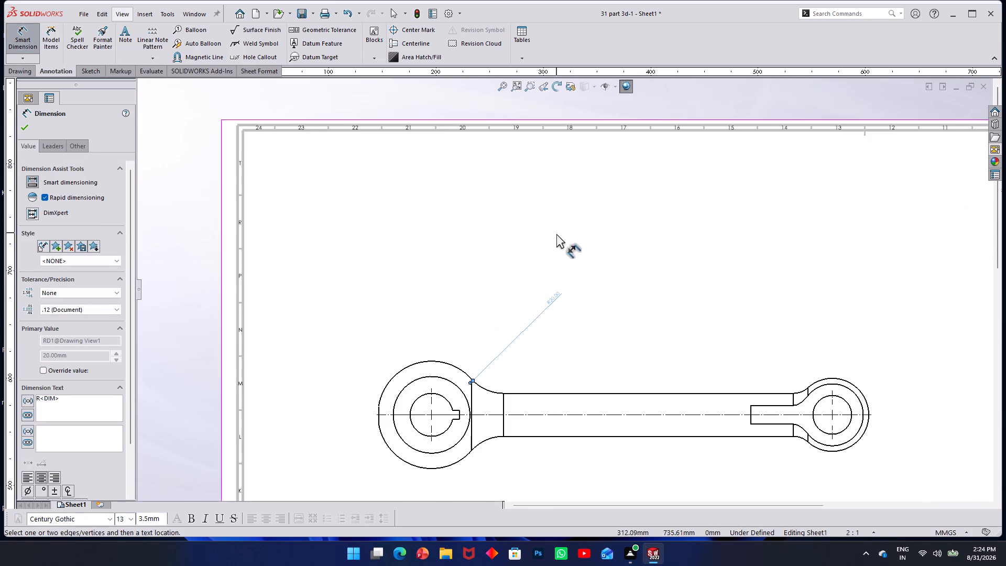
scroll(708, 333, "down", 5)
scroll(543, 286, "up", 3)
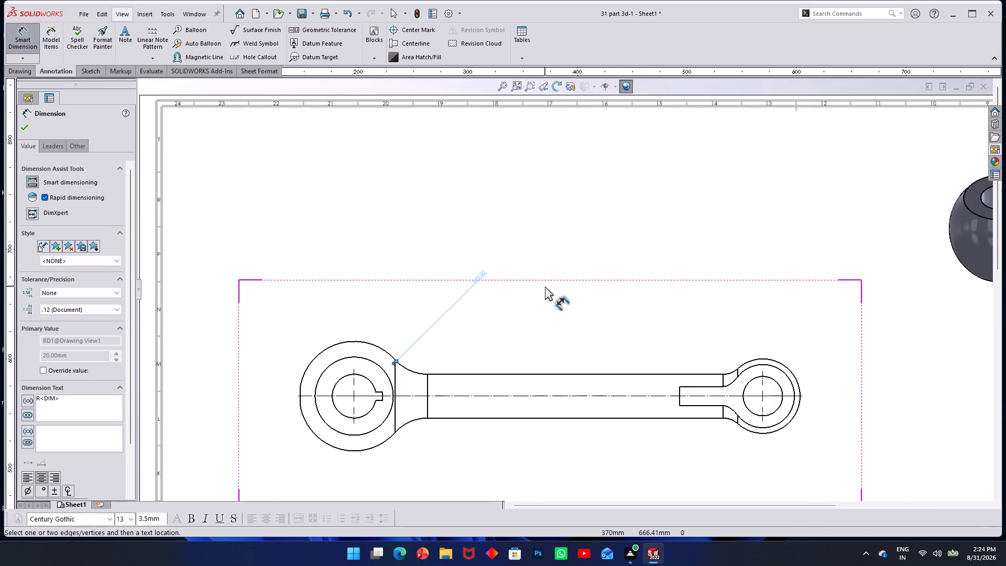
middle_click_drag(510, 324, 515, 215)
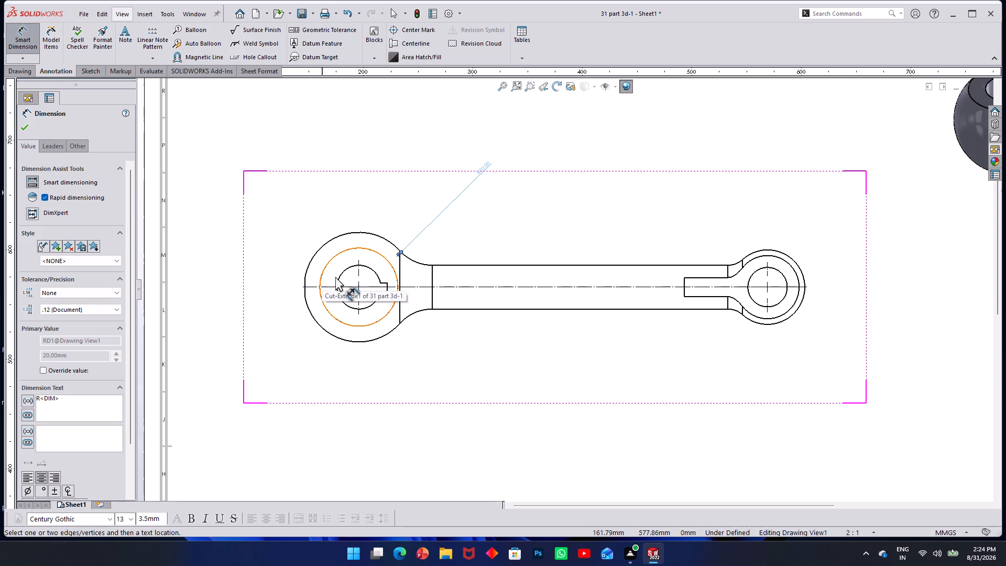
left_click(340, 277)
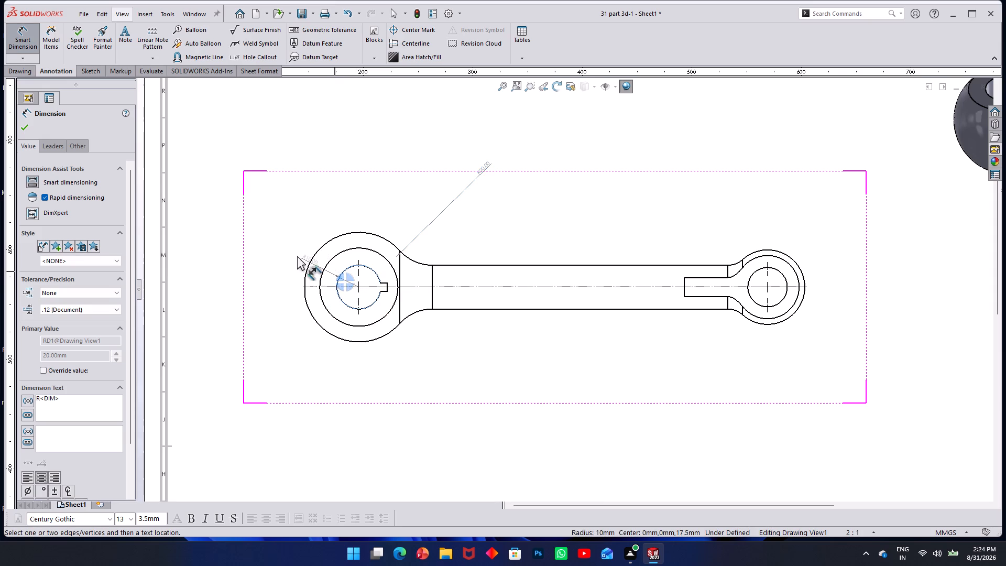
left_click(287, 213)
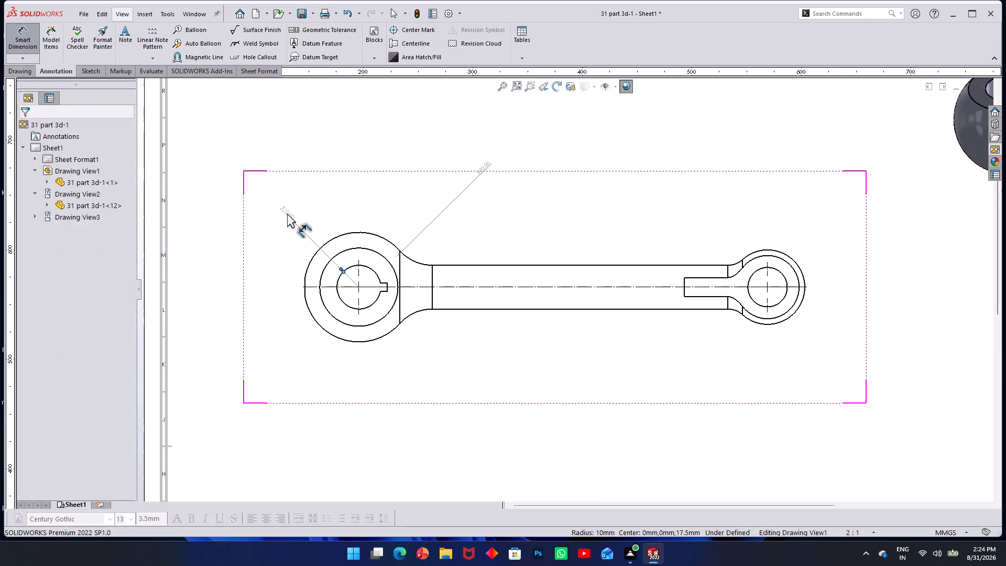
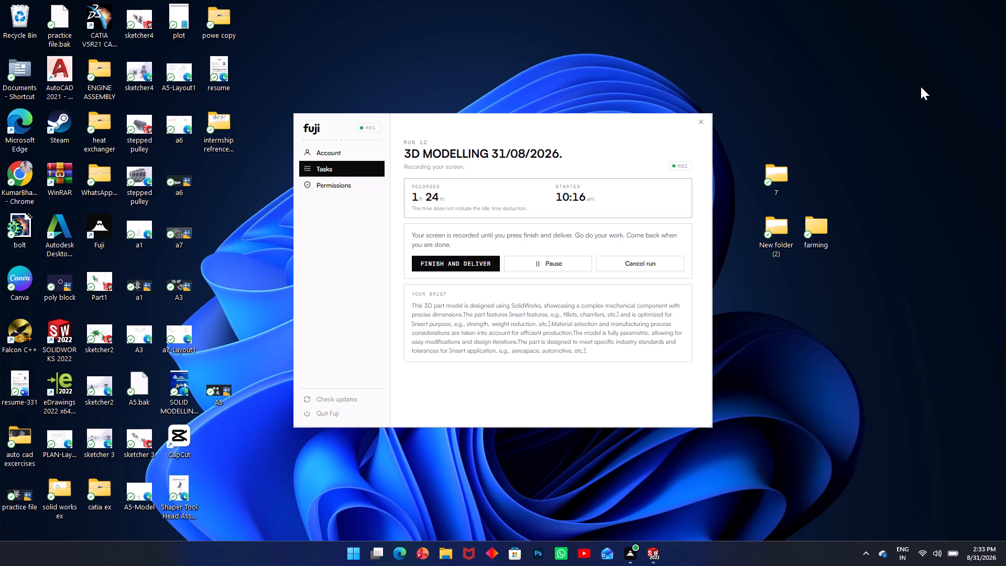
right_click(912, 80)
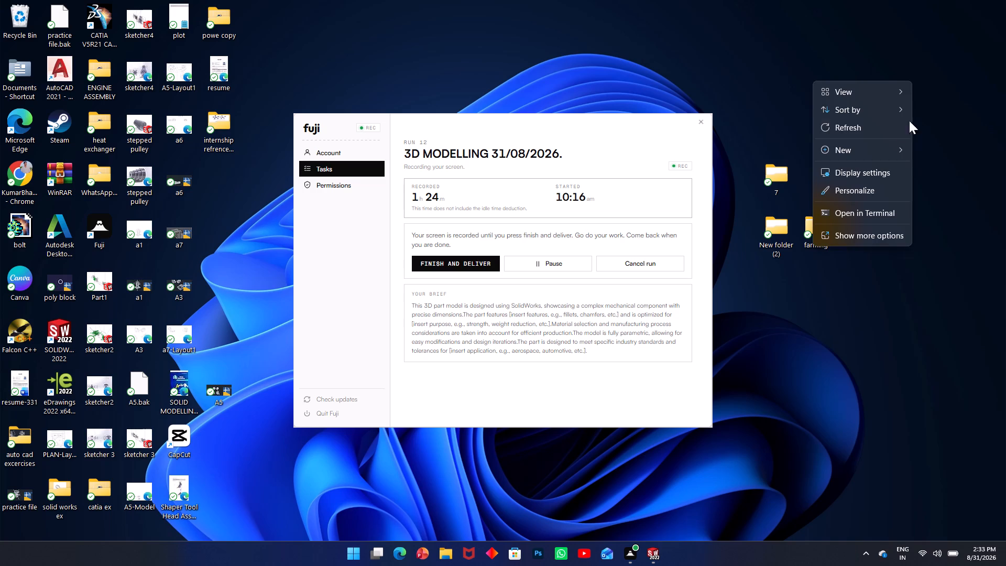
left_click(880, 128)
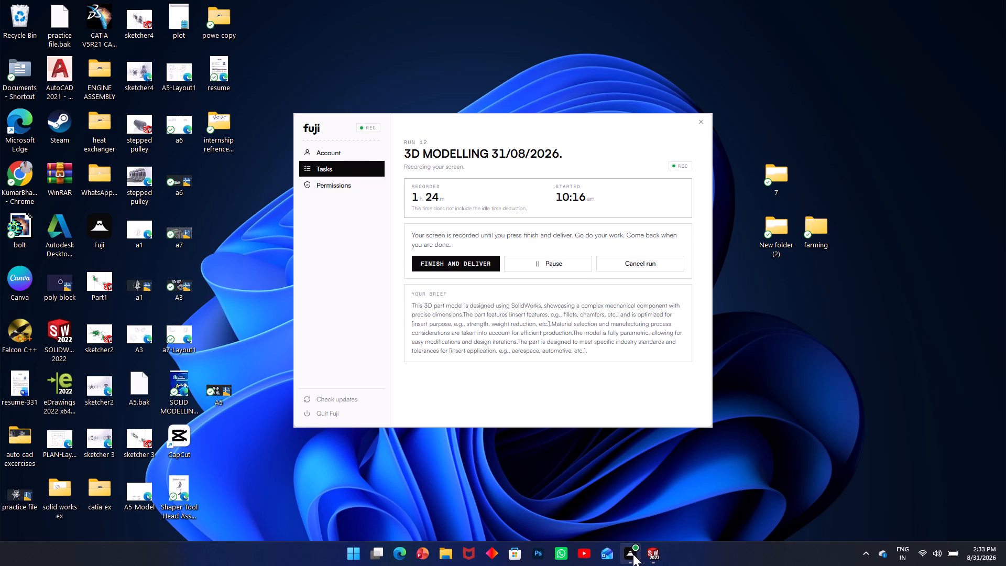
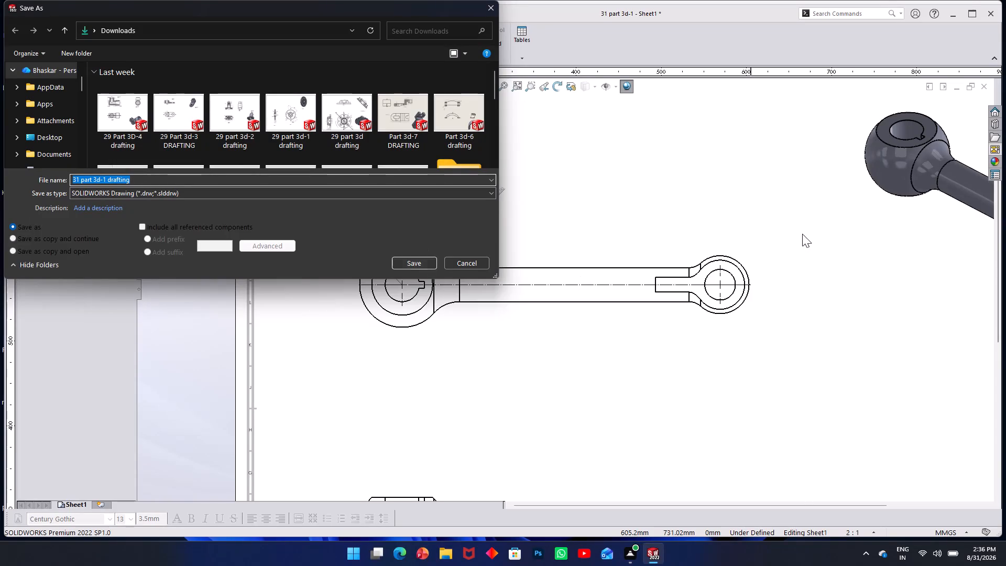
Save the drawing in the Downloads folder as "31 part 3d-1 drafting" in SOLIDWORKS Drawing format.
left_click(424, 264)
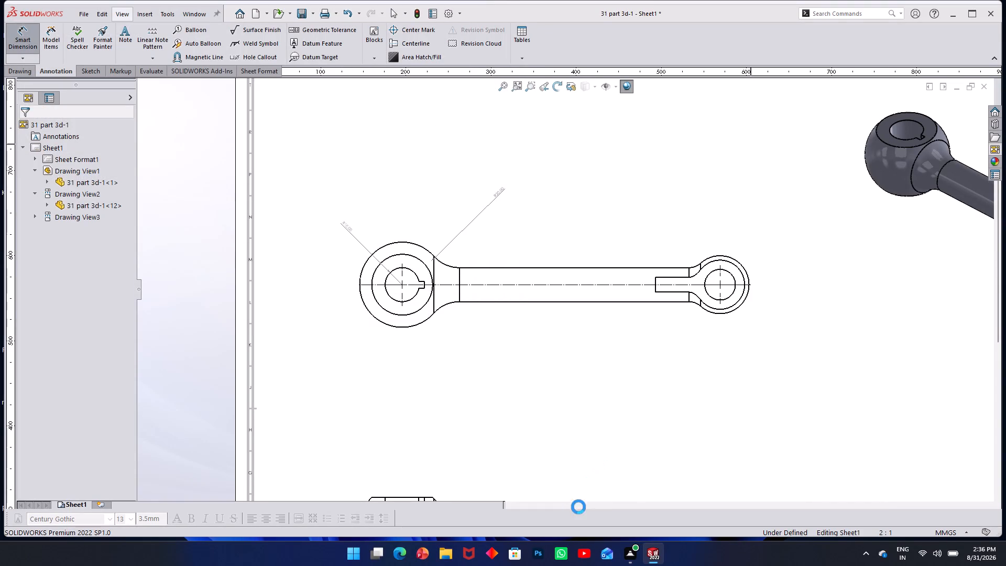
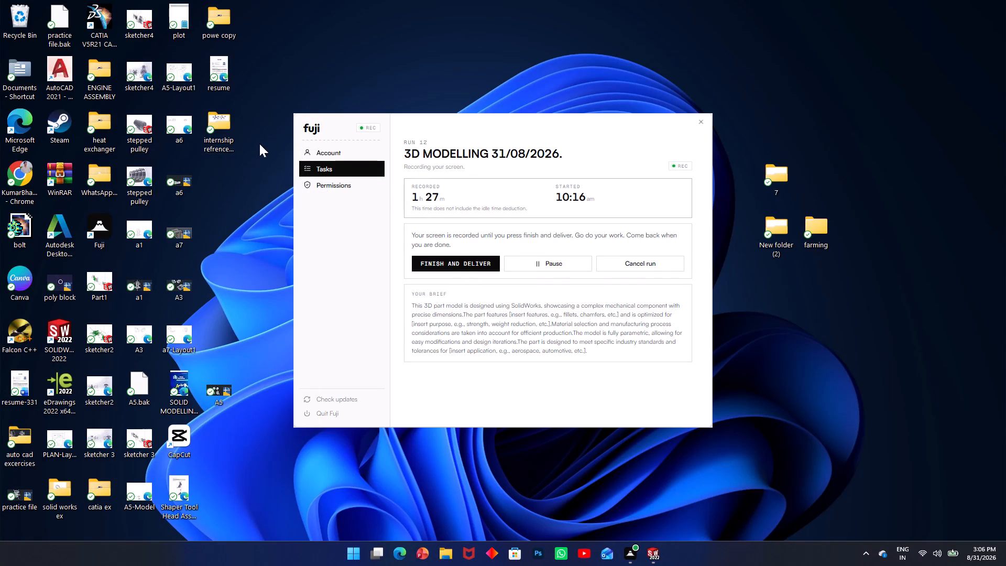
Open the first Mechanical-Practice-Drawing-Sheets PDF from the 31-08-2026 folder in "internship refrence pdfs", then close it and leave the folder.
double_click(231, 136)
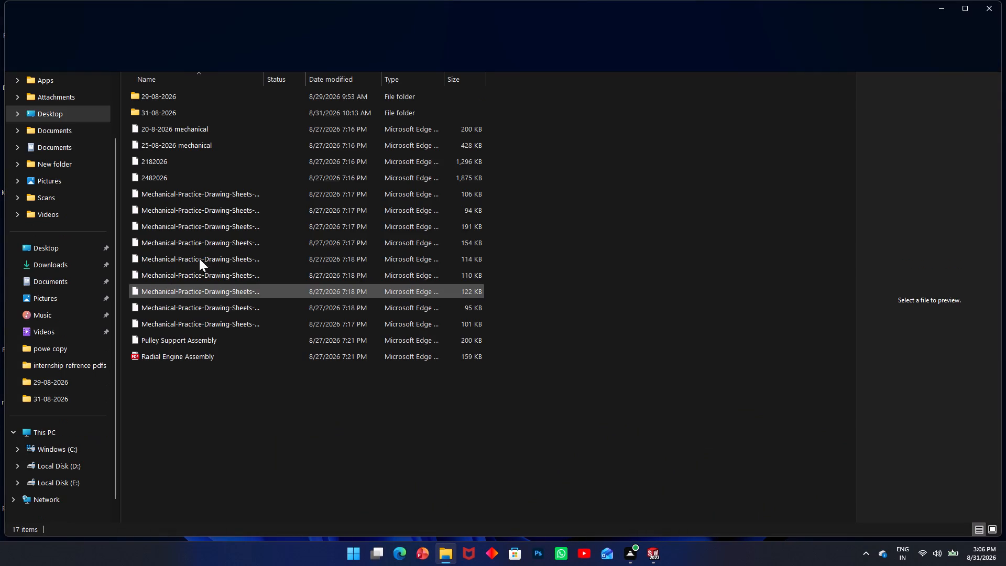
double_click(208, 114)
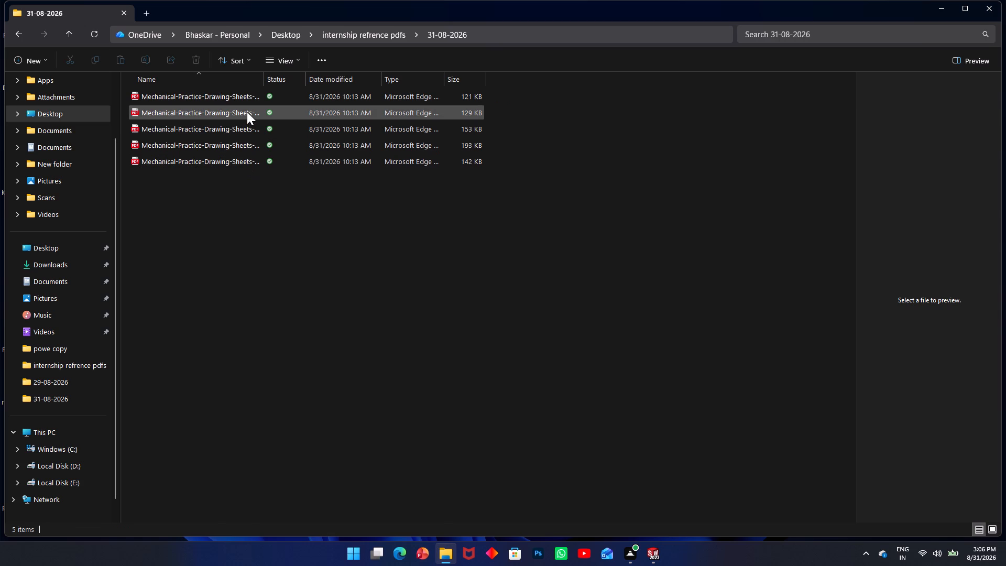
double_click(250, 99)
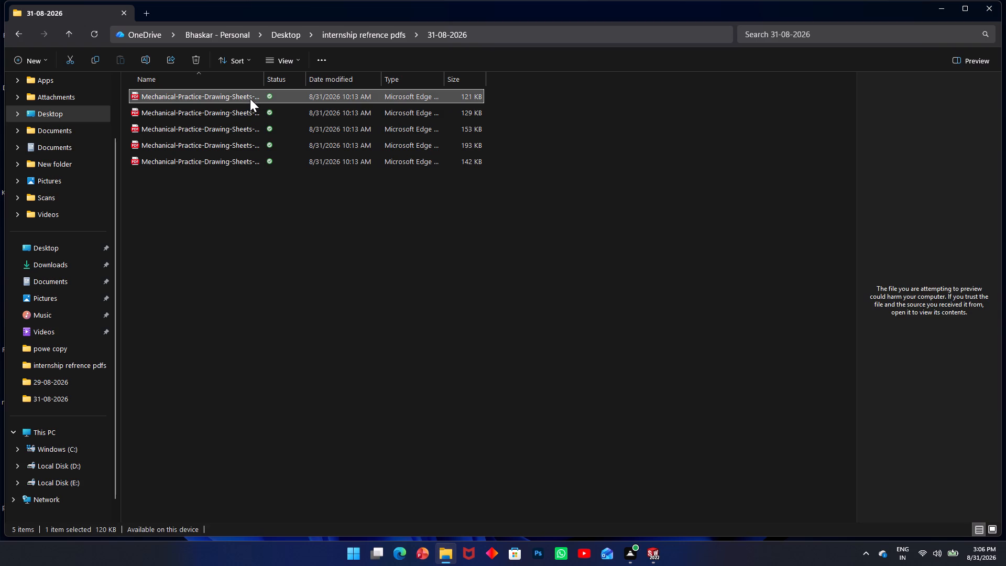
left_click(1005, 6)
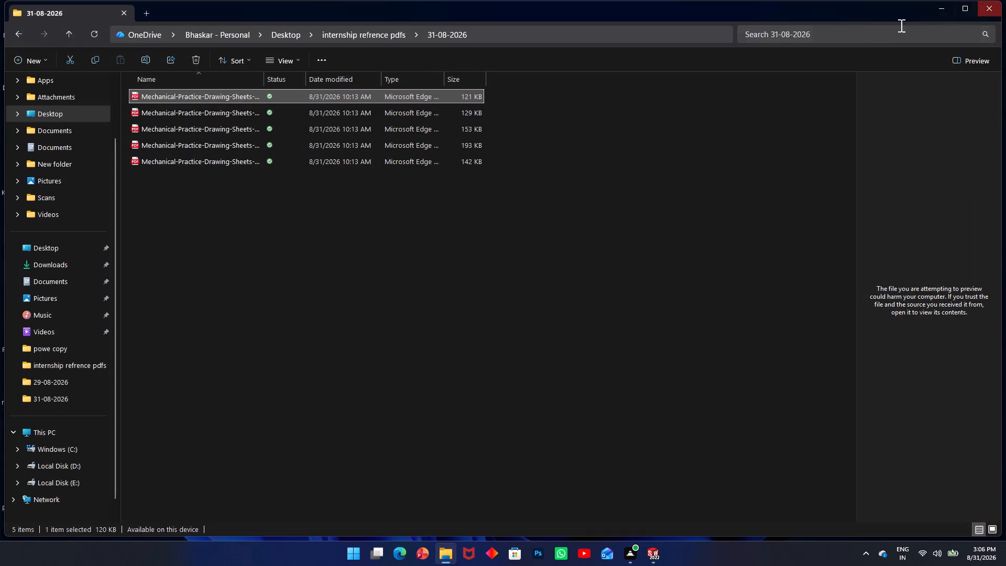
left_click(22, 31)
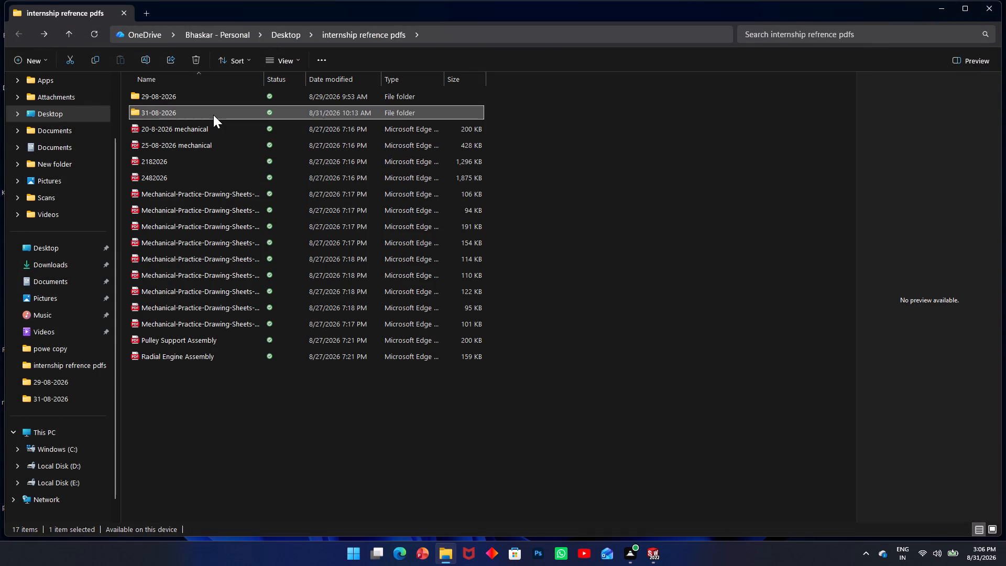
Look through the saved part and drafting files in the Downloads folder.
left_click(40, 258)
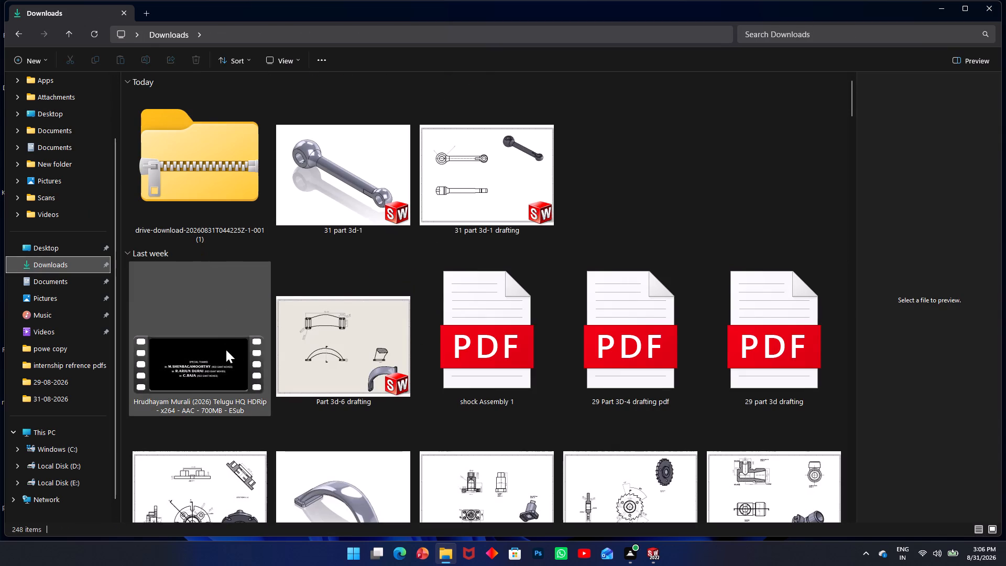
scroll(319, 319, "down", 1)
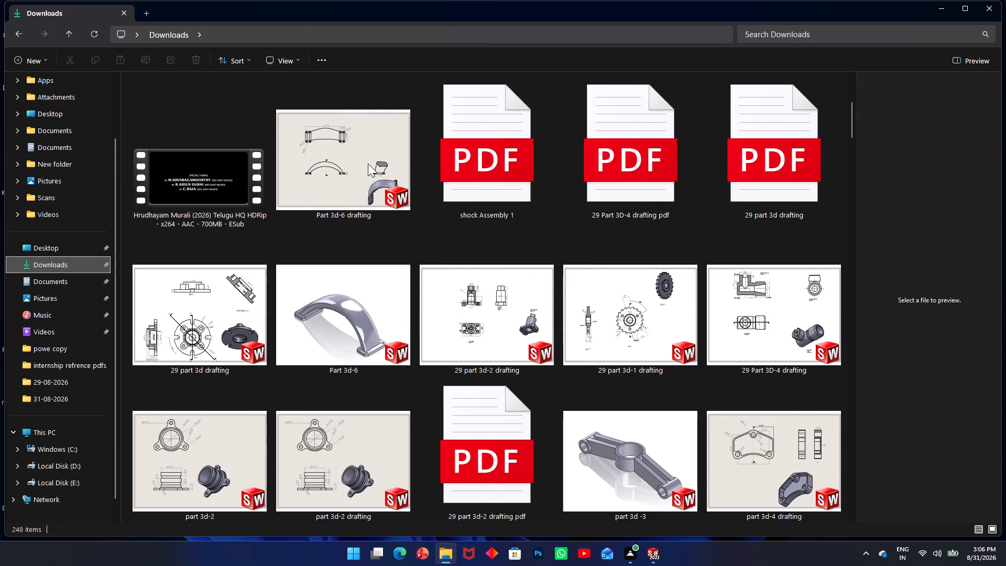
scroll(372, 213, "down", 2)
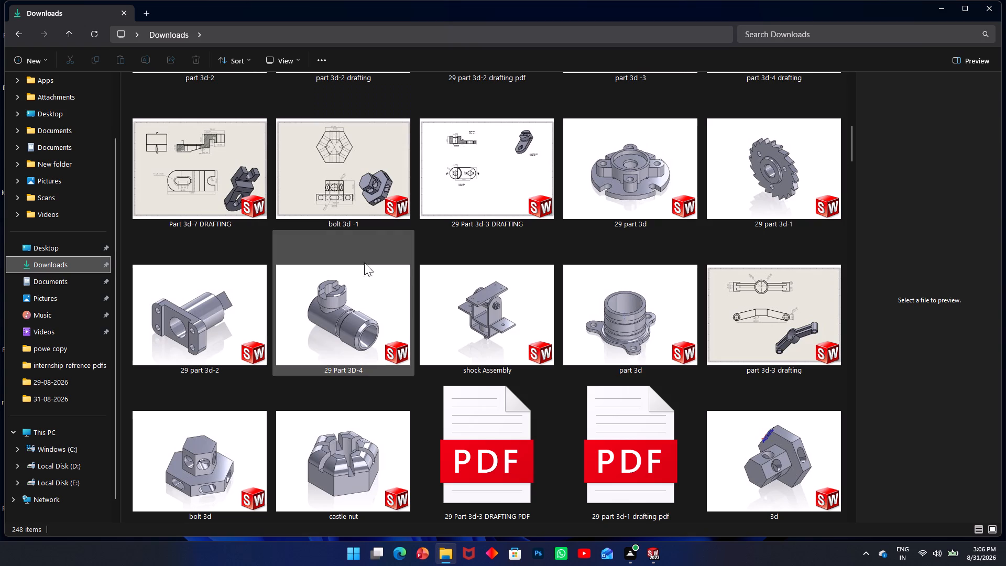
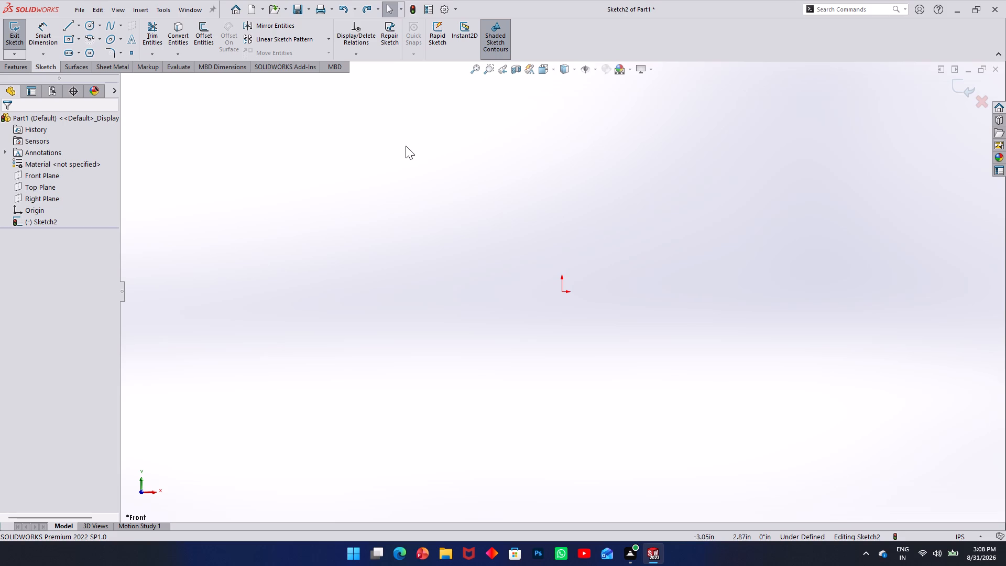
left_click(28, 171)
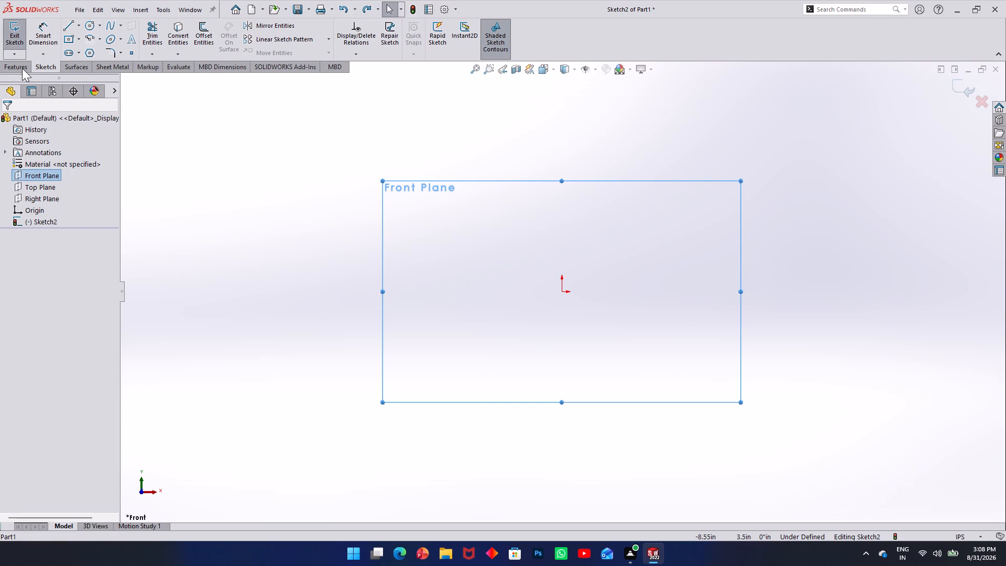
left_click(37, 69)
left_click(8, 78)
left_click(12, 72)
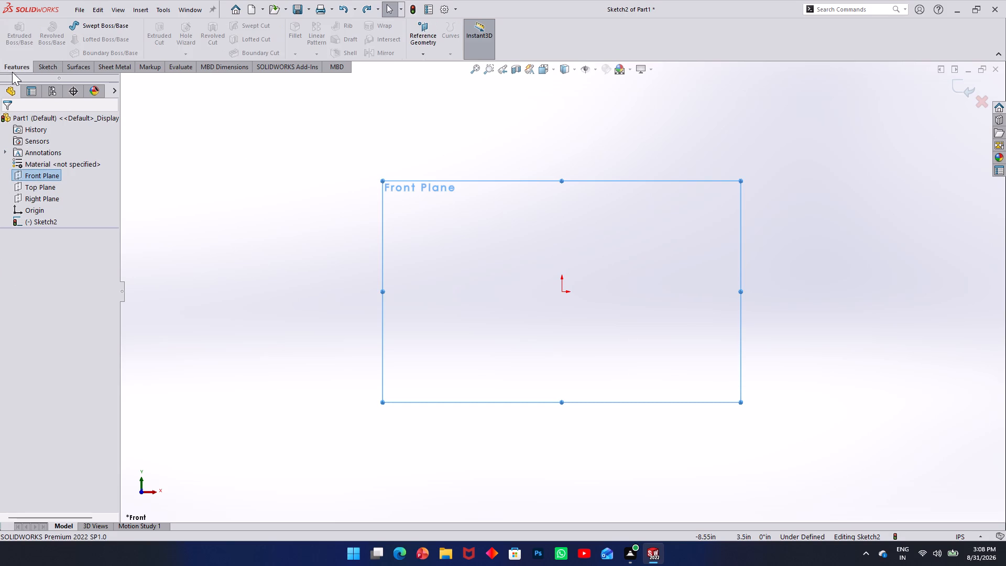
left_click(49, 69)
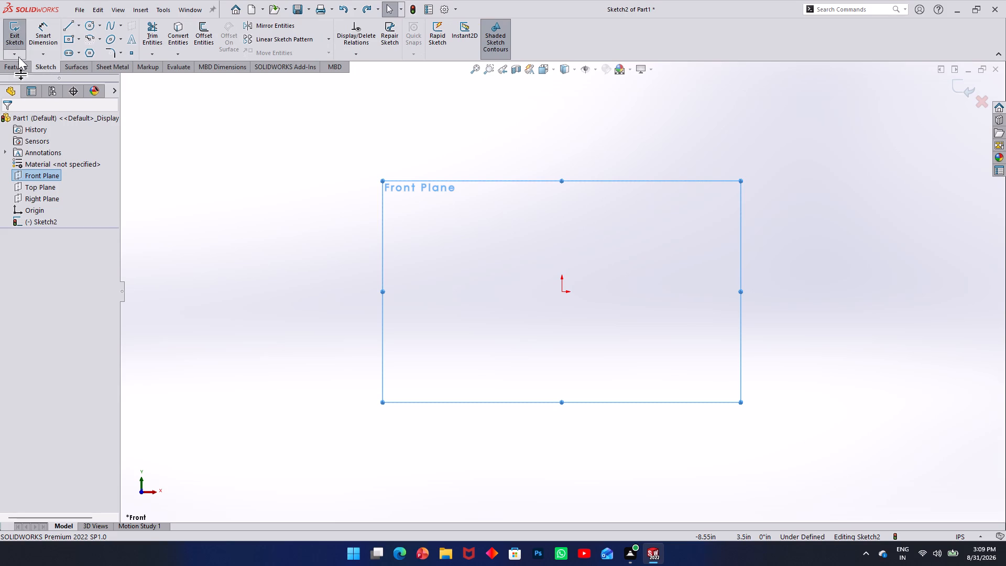
Close the Part1 document without saving its open sketch.
left_click(993, 72)
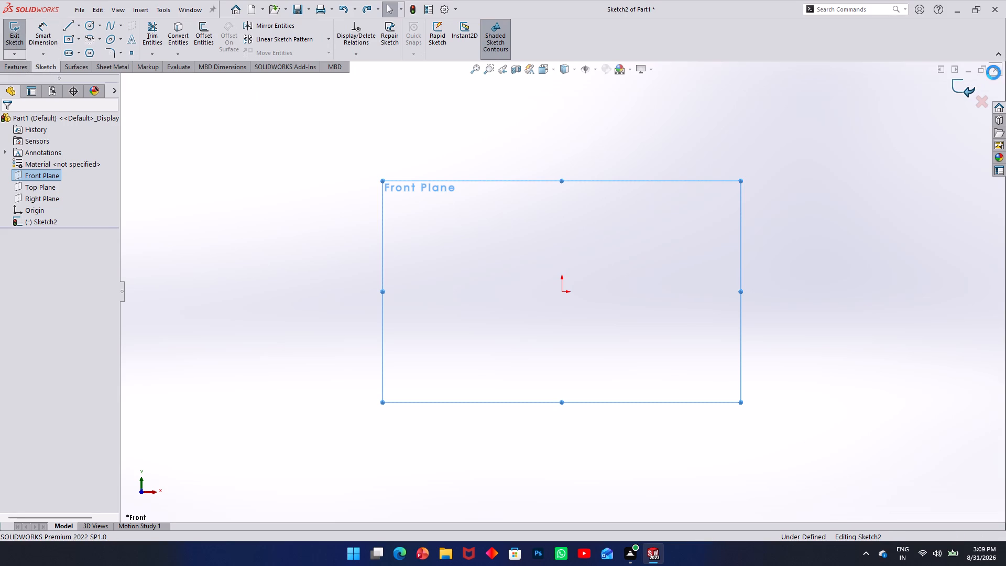
left_click(507, 294)
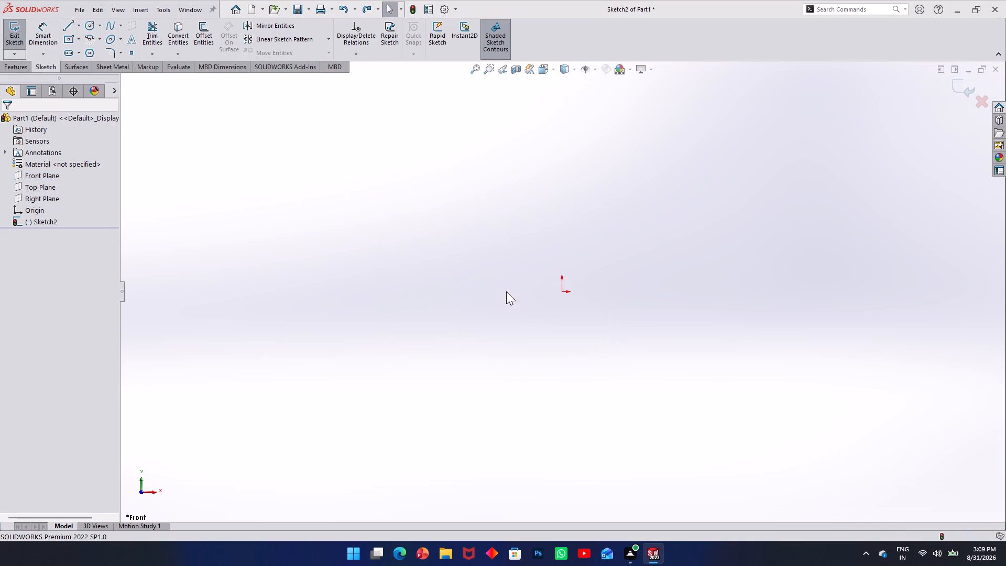
Open the recent drawing "31 part 3d-1 drafting".
key("r")
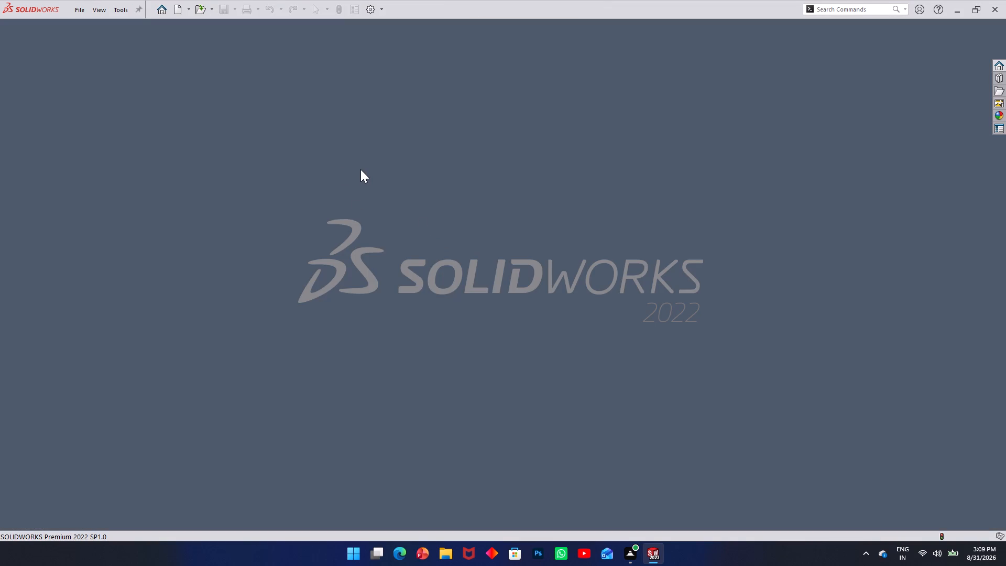
double_click(337, 225)
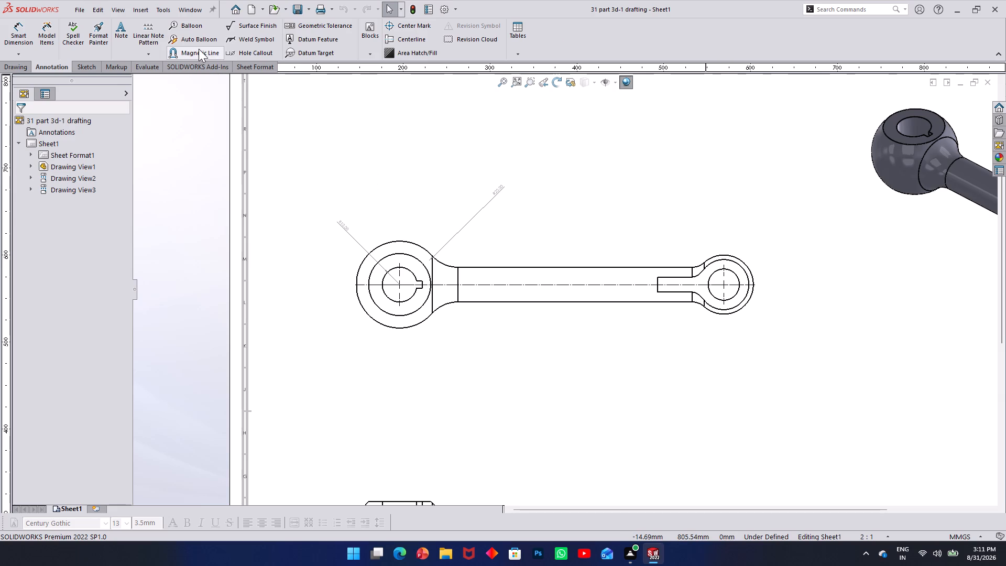
Dimension the horizontal distance from the large bore's centre to the keyway's end edge, placing it below the large ball end.
left_click(17, 42)
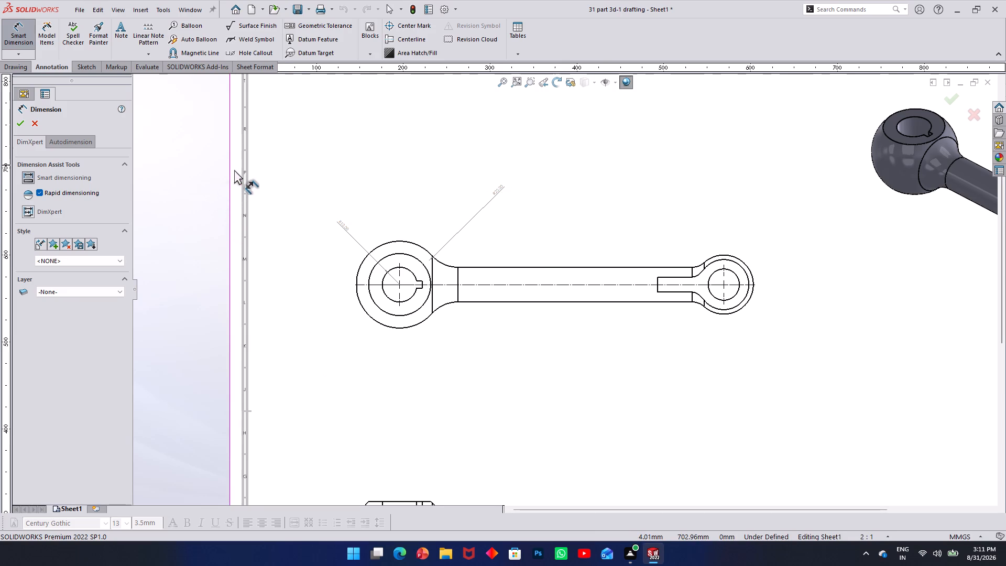
left_click(382, 284)
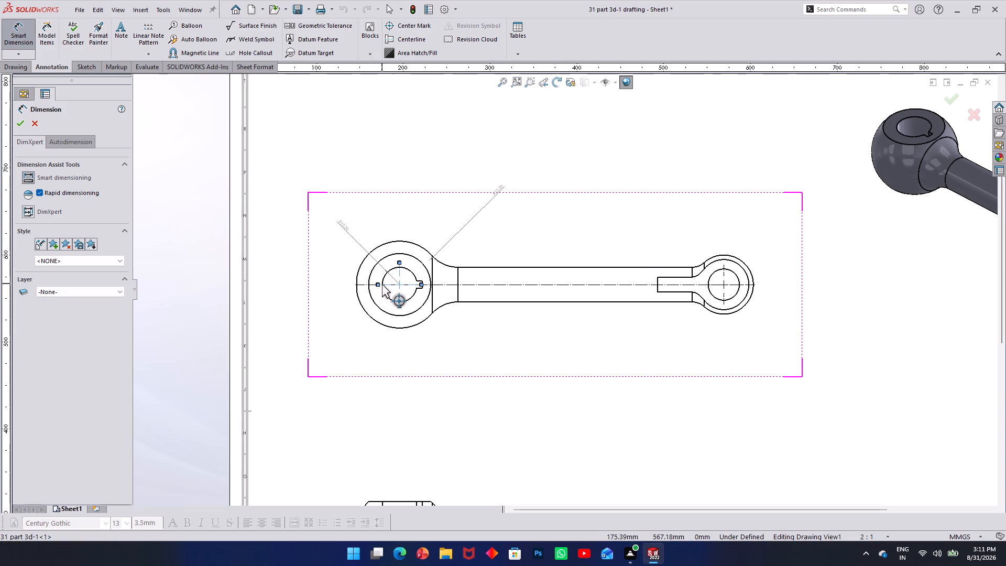
left_click(23, 40)
left_click(23, 40)
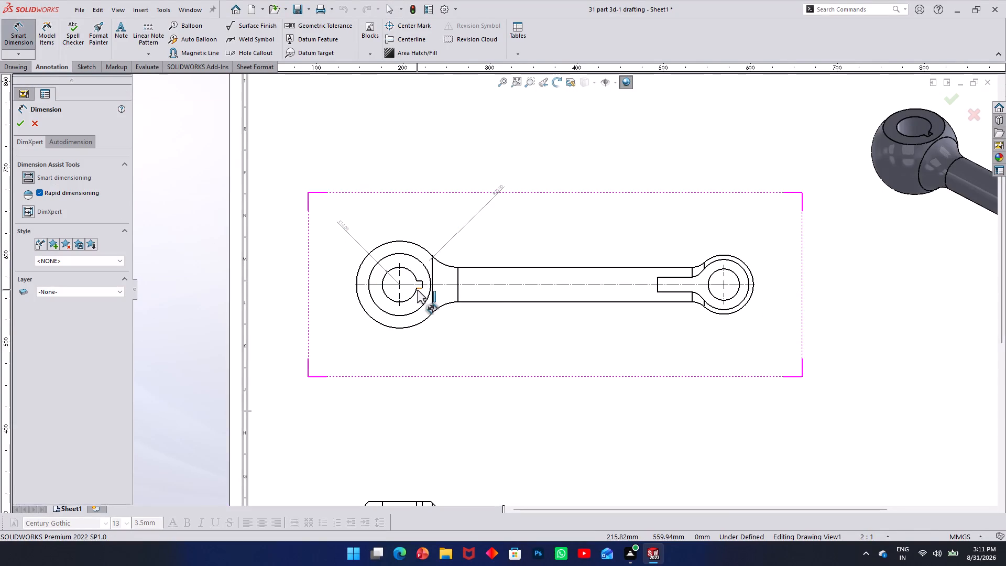
scroll(422, 282, "down", 2)
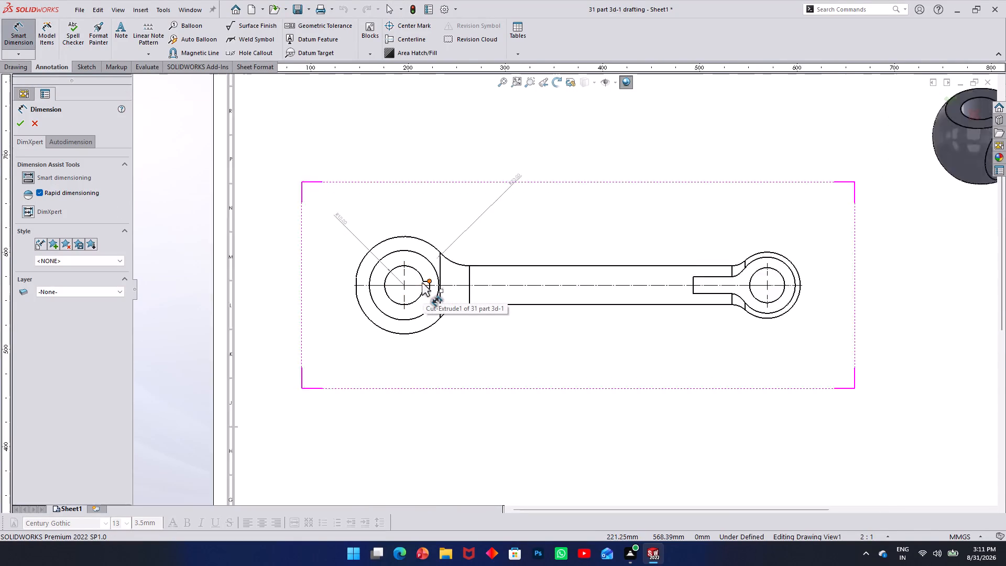
scroll(425, 282, "down", 3)
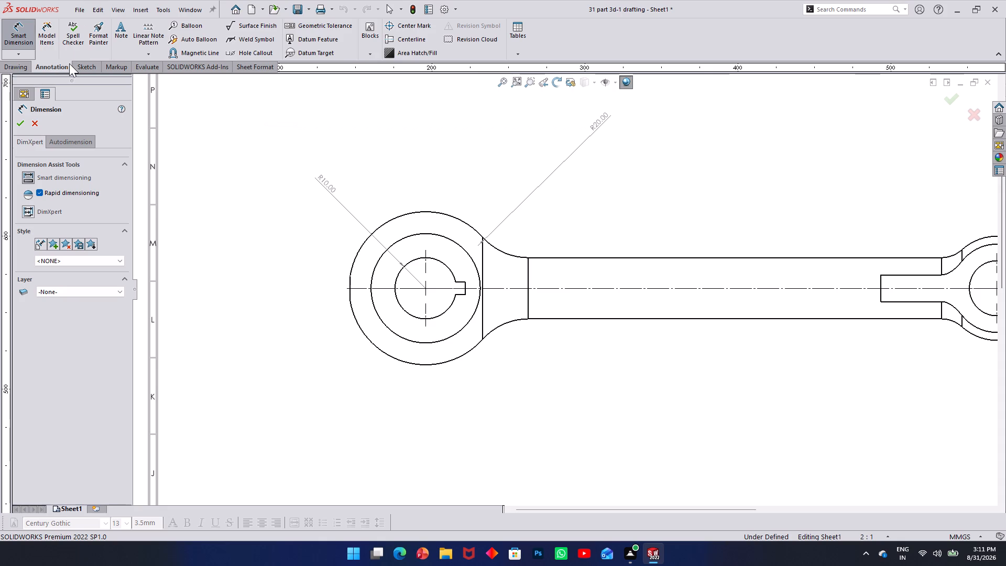
left_click(14, 67)
left_click(41, 64)
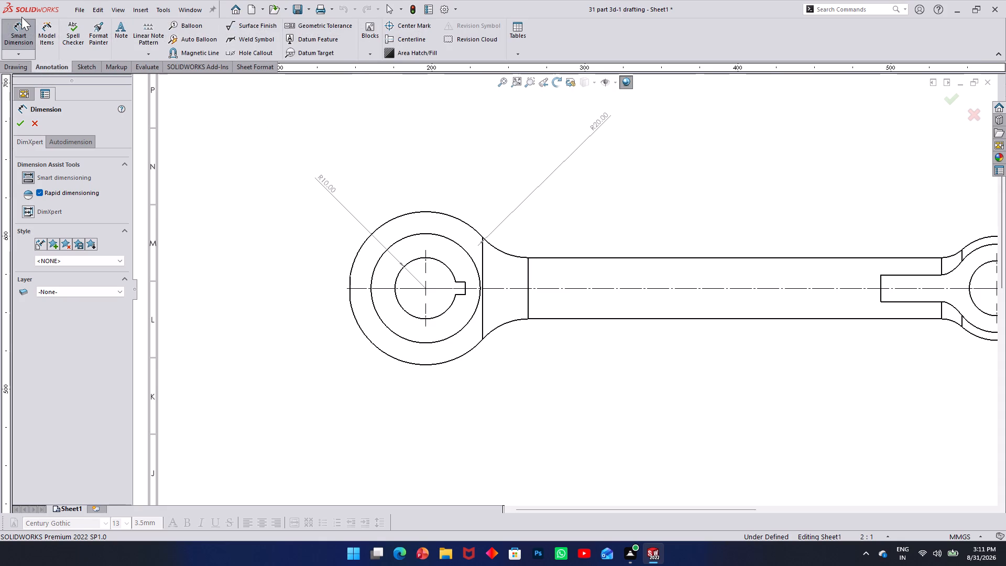
left_click(22, 28)
left_click(22, 28)
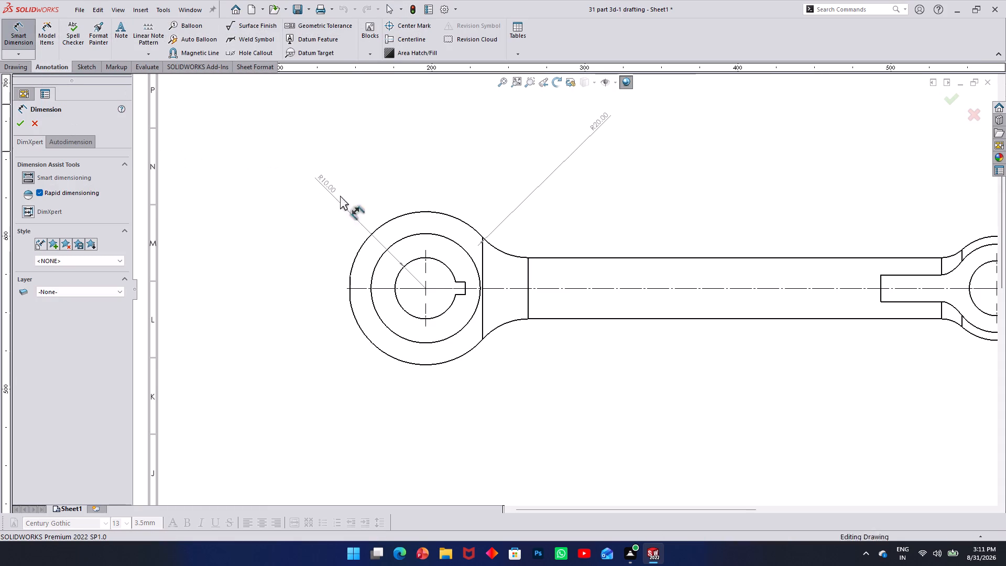
left_click(426, 288)
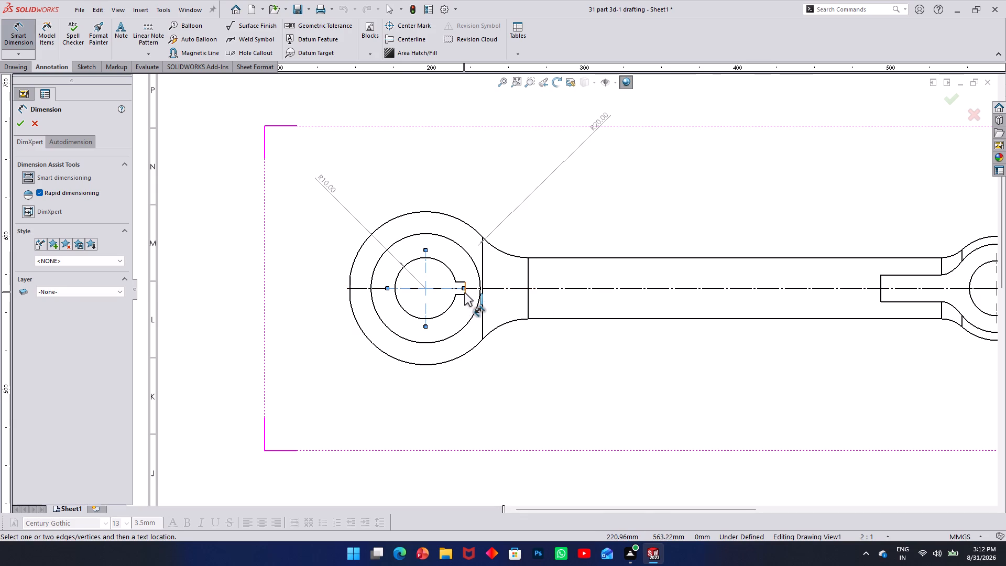
left_click(464, 292)
left_click(450, 394)
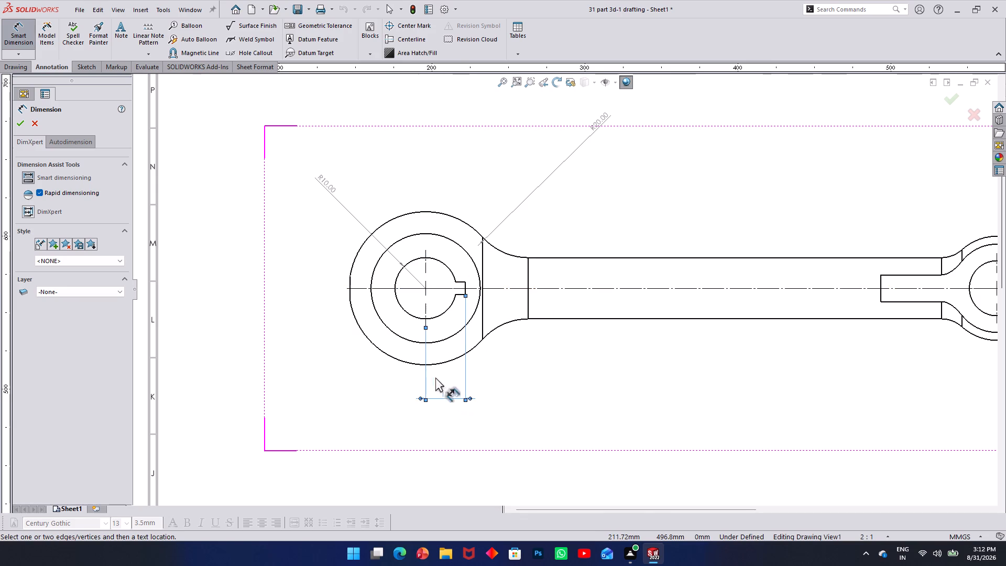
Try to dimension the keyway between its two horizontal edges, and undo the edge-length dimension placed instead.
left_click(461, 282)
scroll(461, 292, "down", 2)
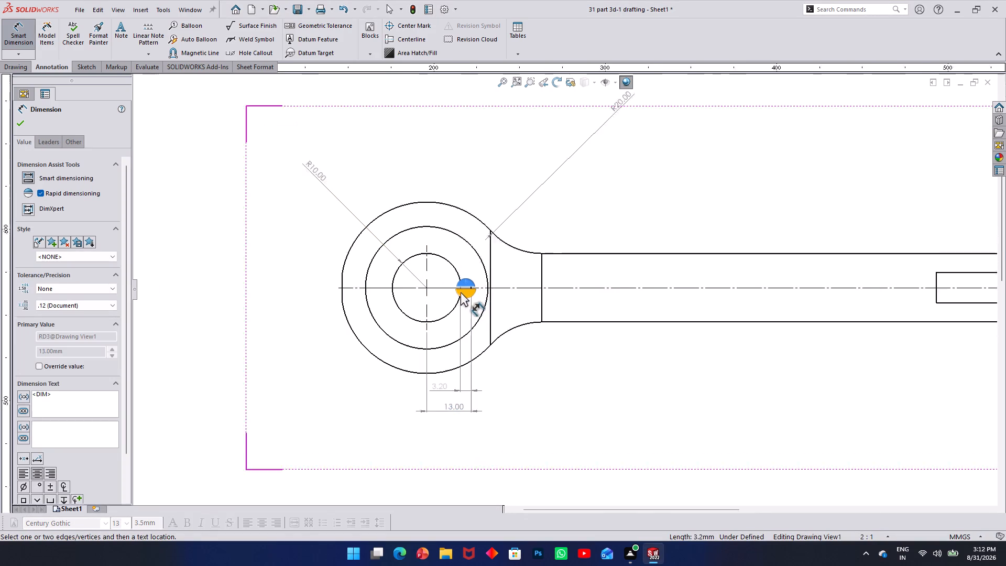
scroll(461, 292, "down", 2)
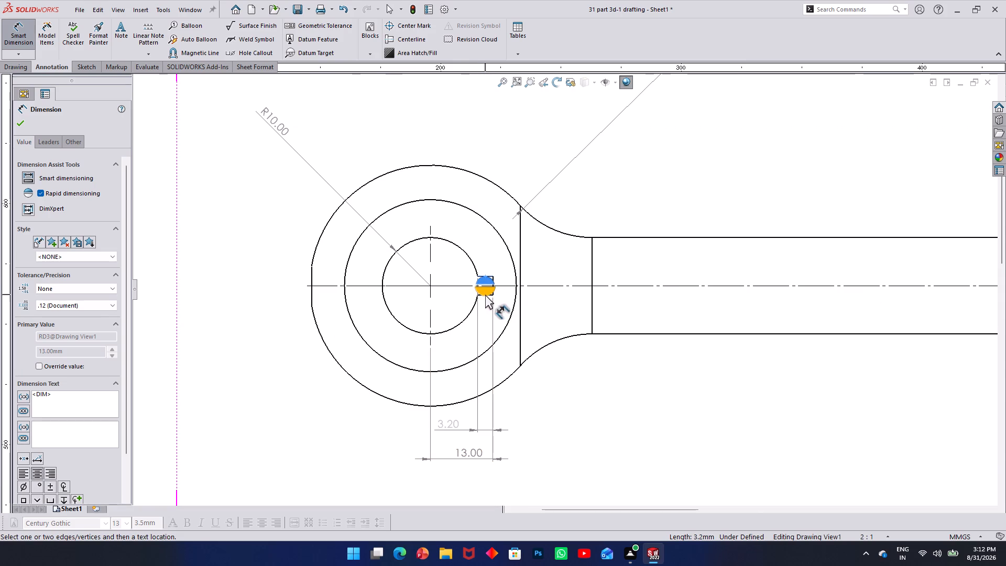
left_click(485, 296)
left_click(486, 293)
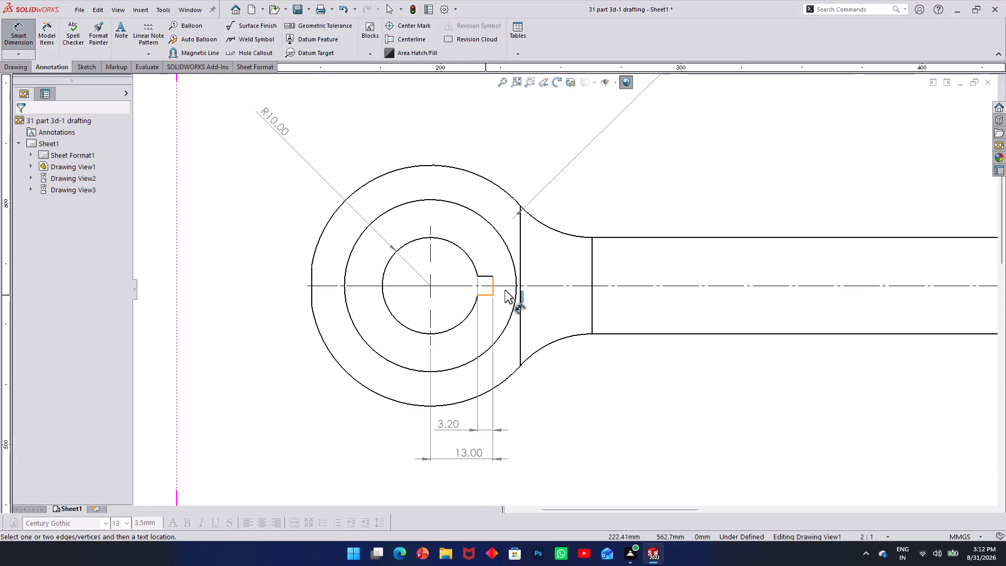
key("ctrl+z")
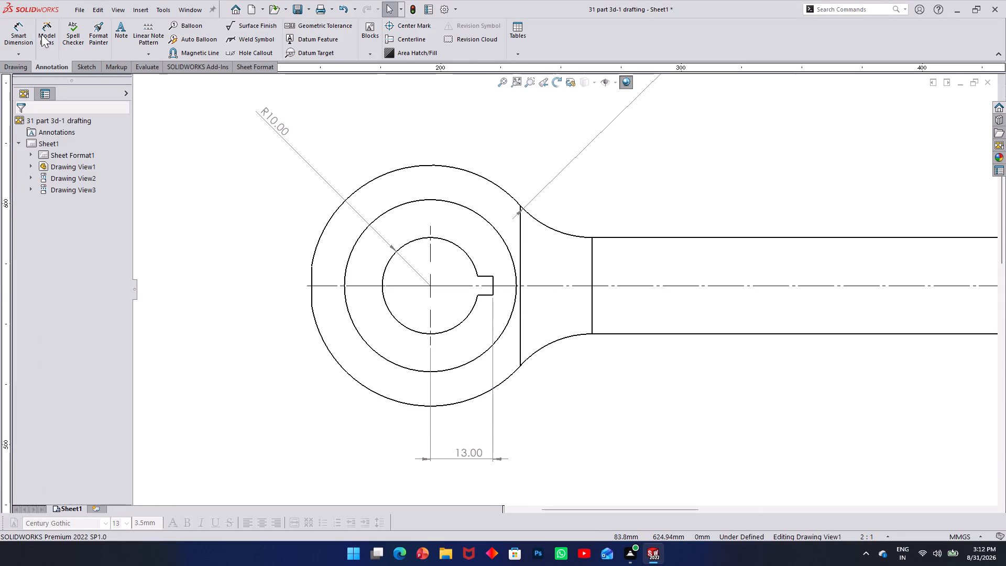
Dimension the keyway's width between its two horizontal edges, placing it beside the large ball end.
left_click(24, 32)
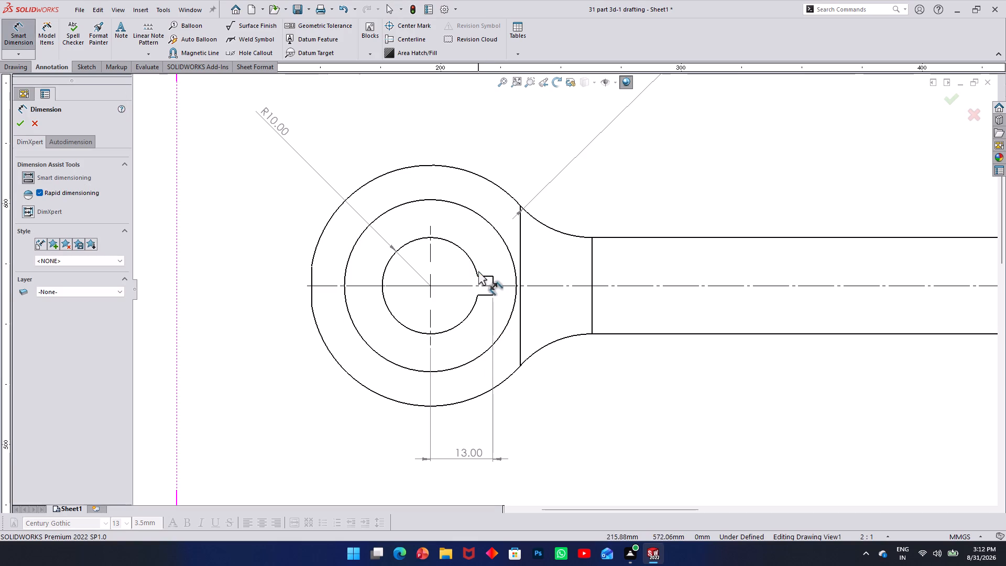
left_click(484, 277)
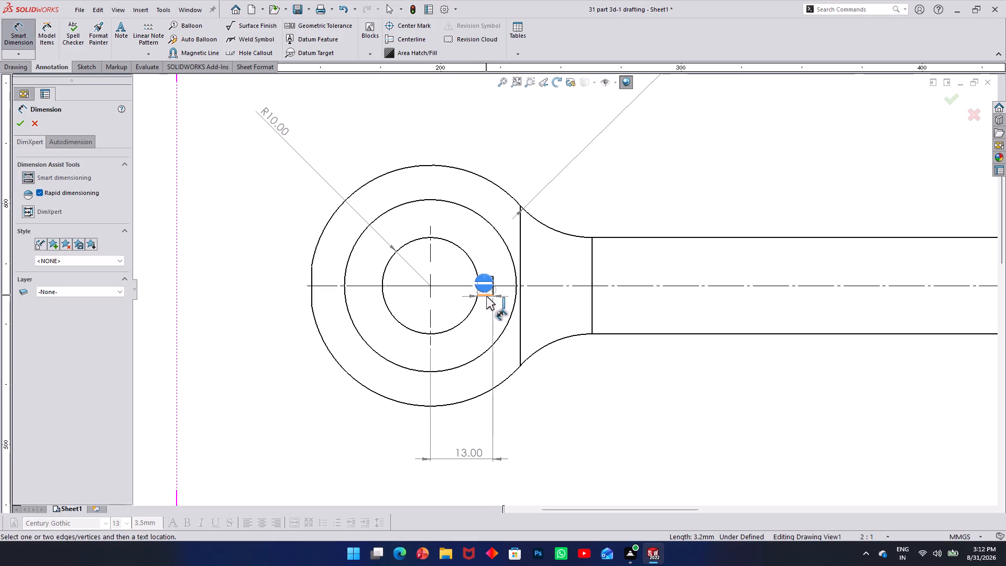
left_click(486, 296)
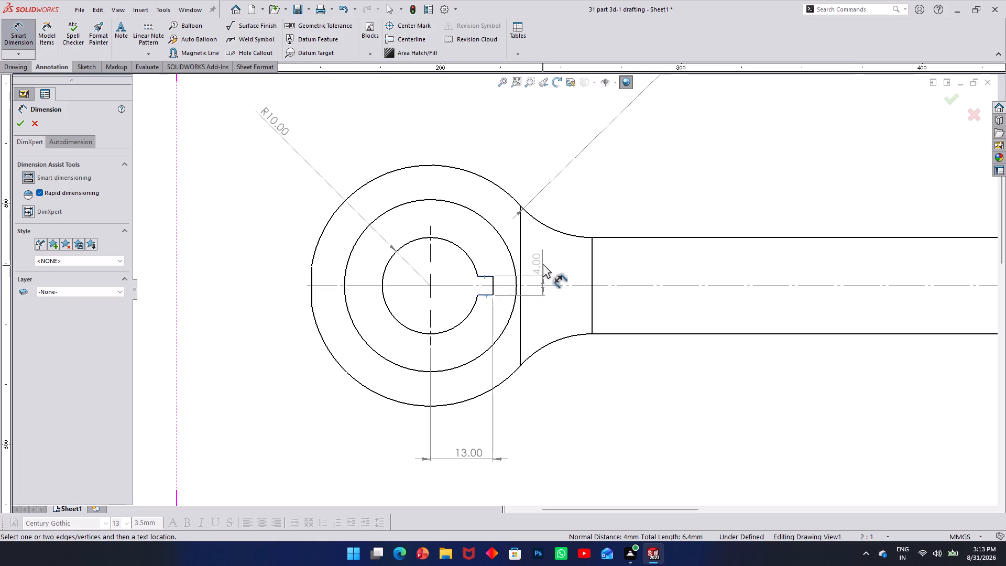
left_click(535, 263)
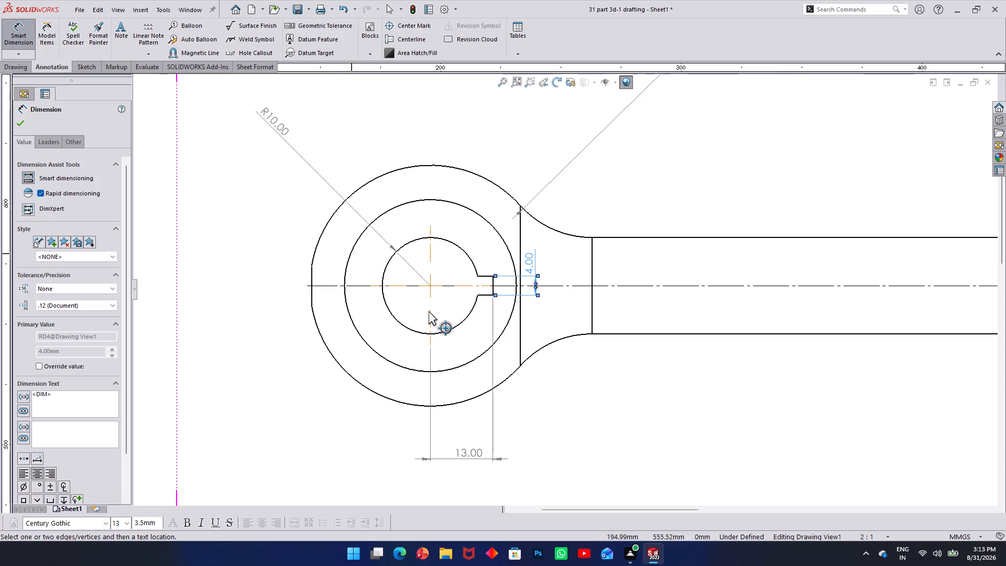
Dimension the rod's diameter between its two long edges, placing the text above the rod.
scroll(432, 284, "up", 2)
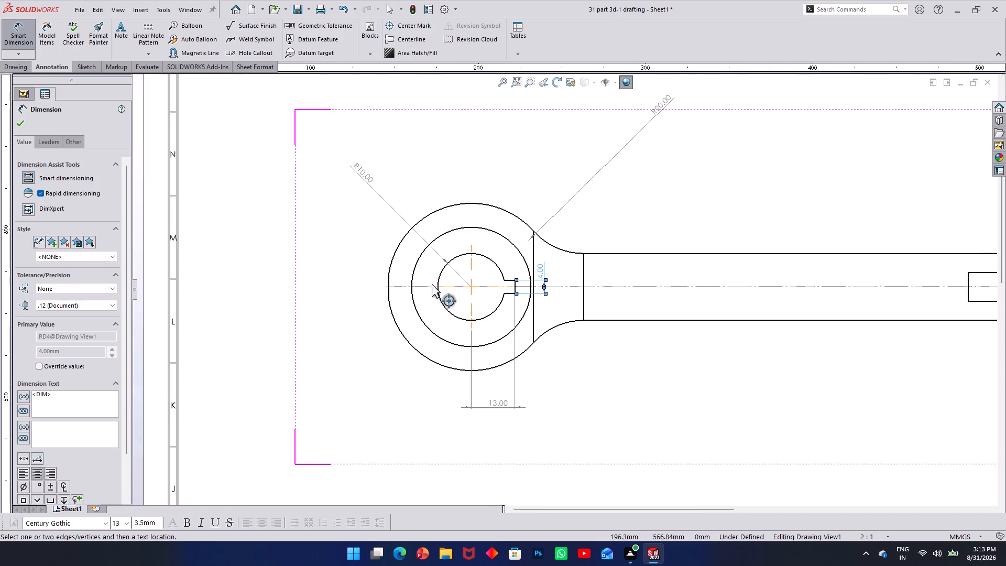
scroll(432, 284, "up", 4)
scroll(840, 270, "down", 2)
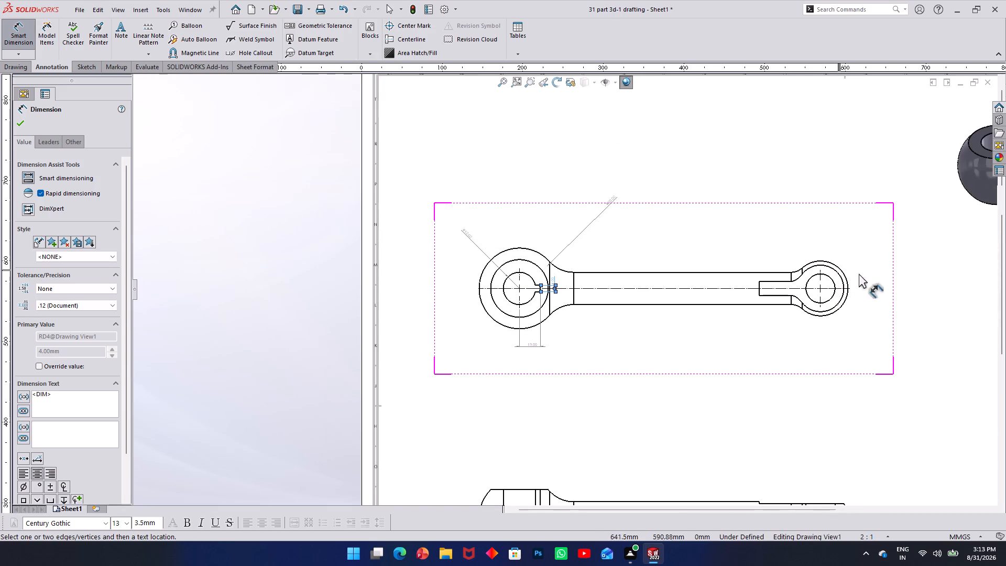
scroll(859, 274, "down", 4)
scroll(729, 281, "down", 4)
scroll(437, 287, "up", 7)
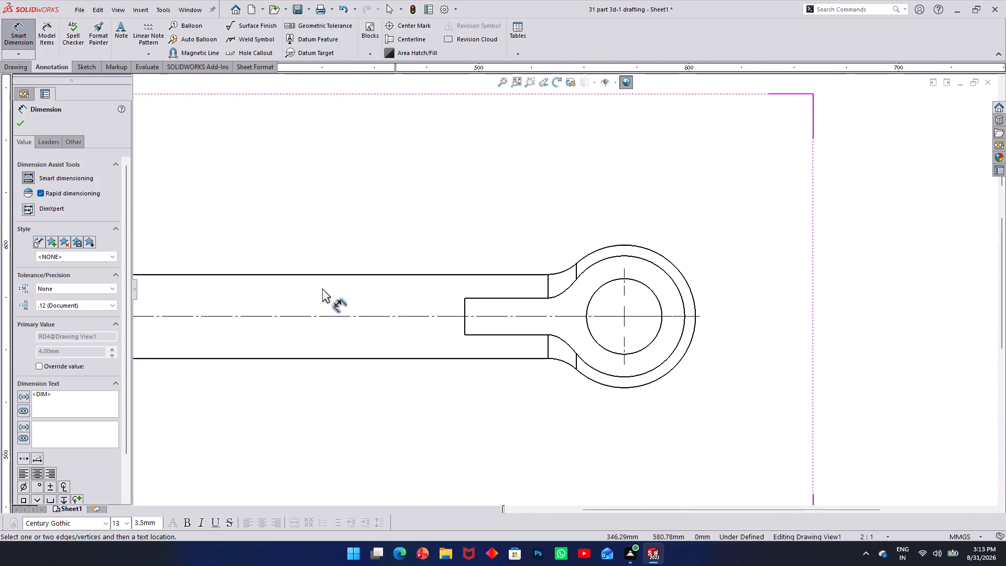
scroll(322, 288, "up", 2)
scroll(388, 280, "down", 3)
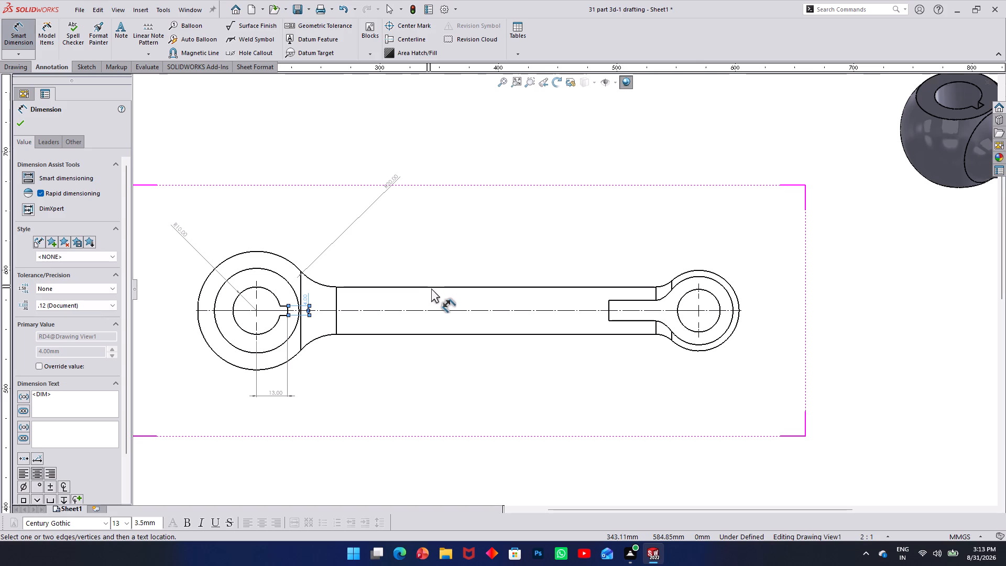
left_click(431, 287)
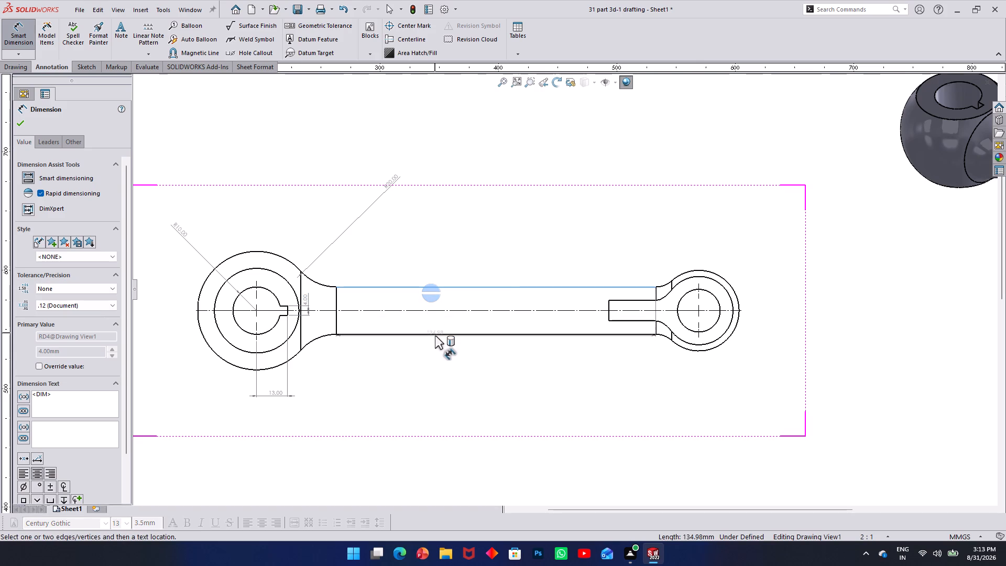
left_click(435, 335)
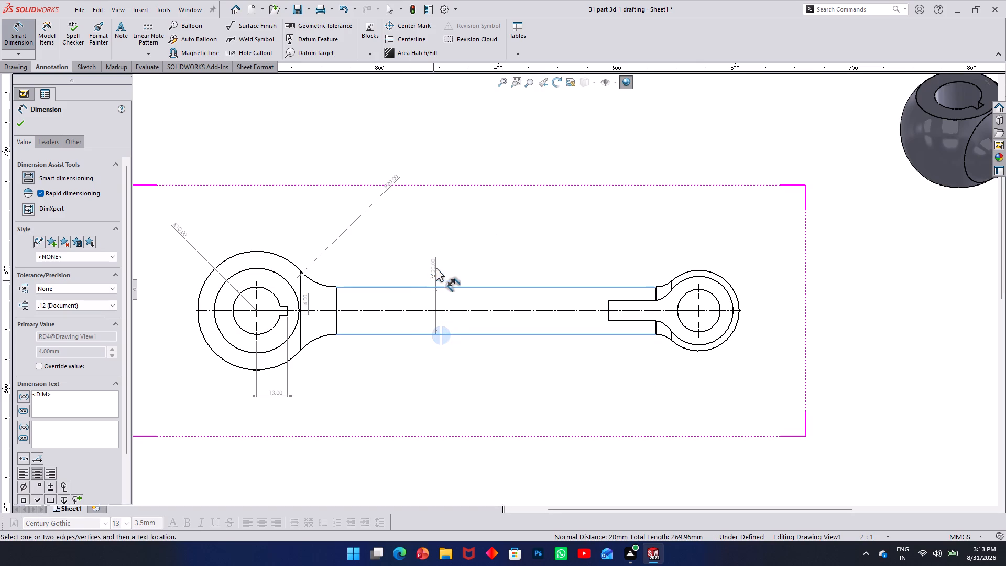
left_click(436, 265)
Dimension the radius of the lower outer fillet arc where the rod meets the small ball end.
scroll(707, 319, "down", 1)
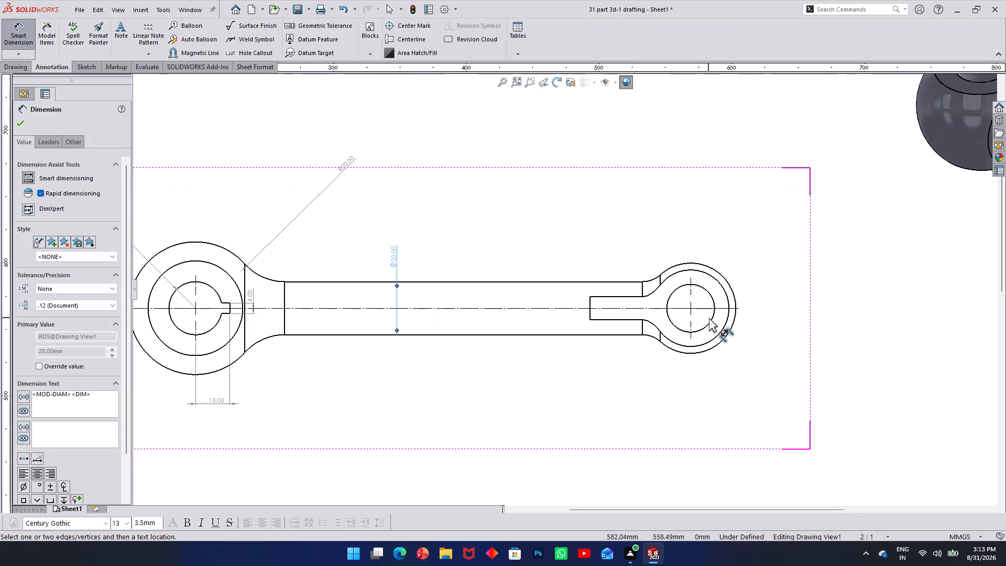
scroll(671, 365, "down", 3)
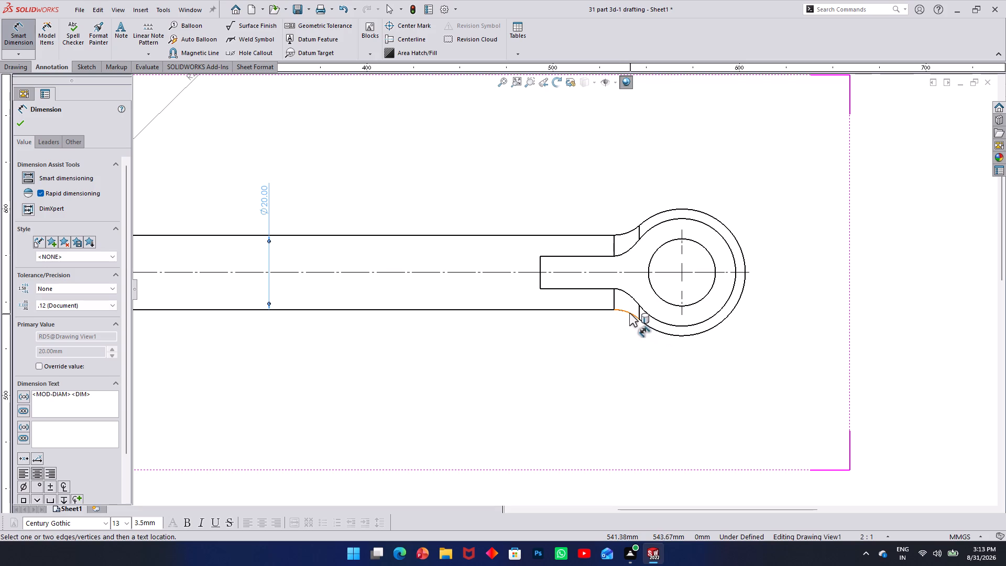
left_click(629, 312)
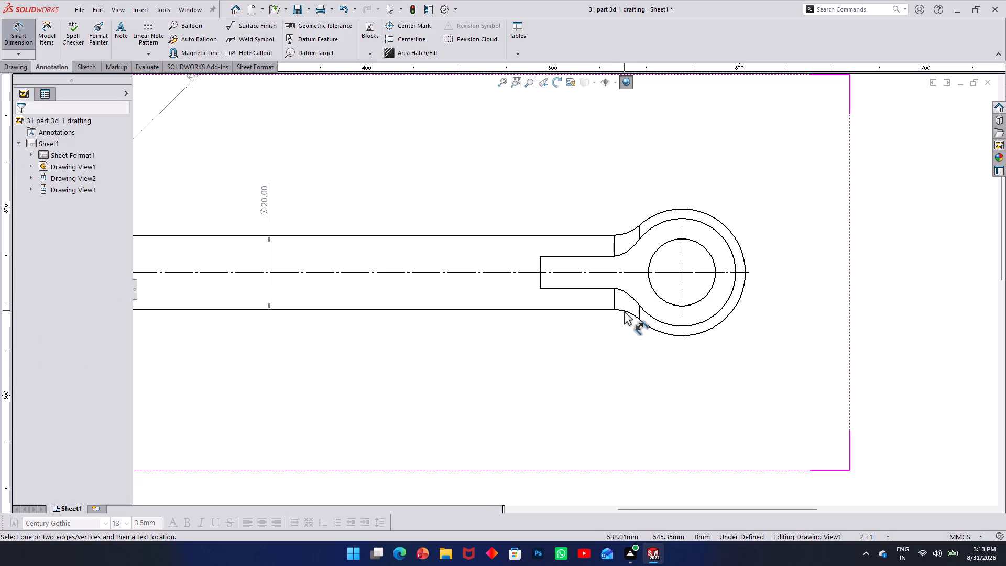
left_click(624, 311)
left_click(631, 315)
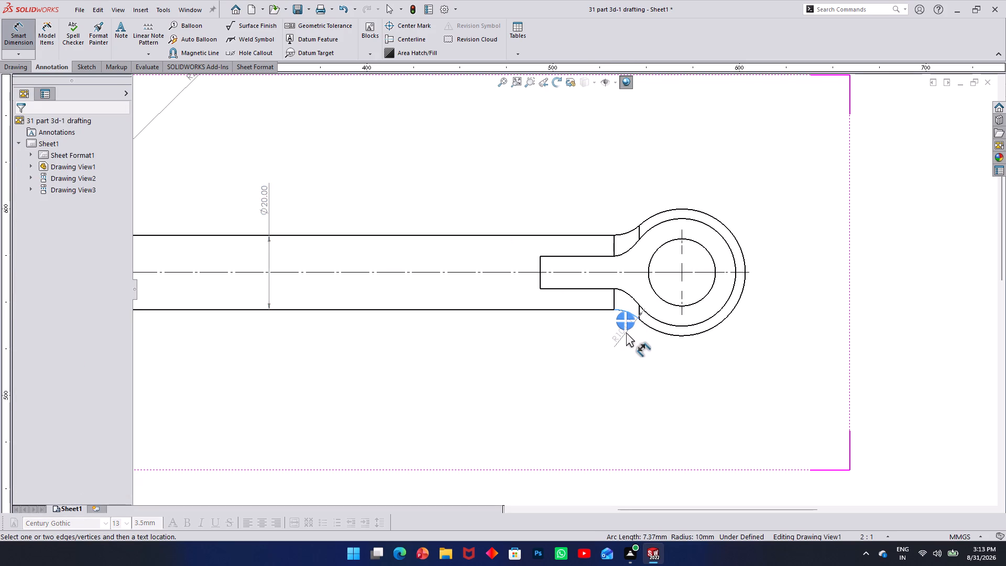
left_click(626, 332)
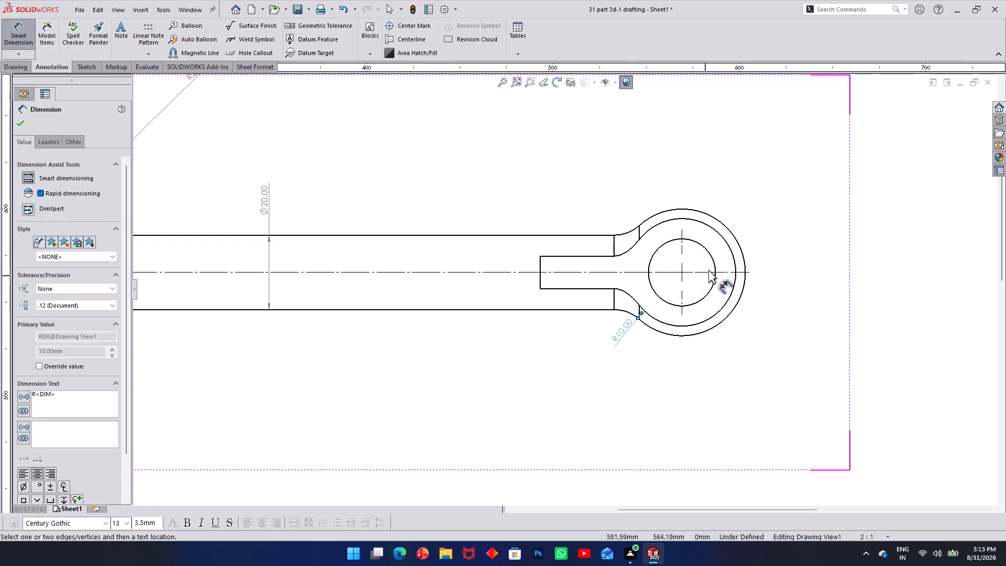
Dimension the radius of the small ball end's middle circle in the upper view, placing the text above the ball.
left_click(701, 223)
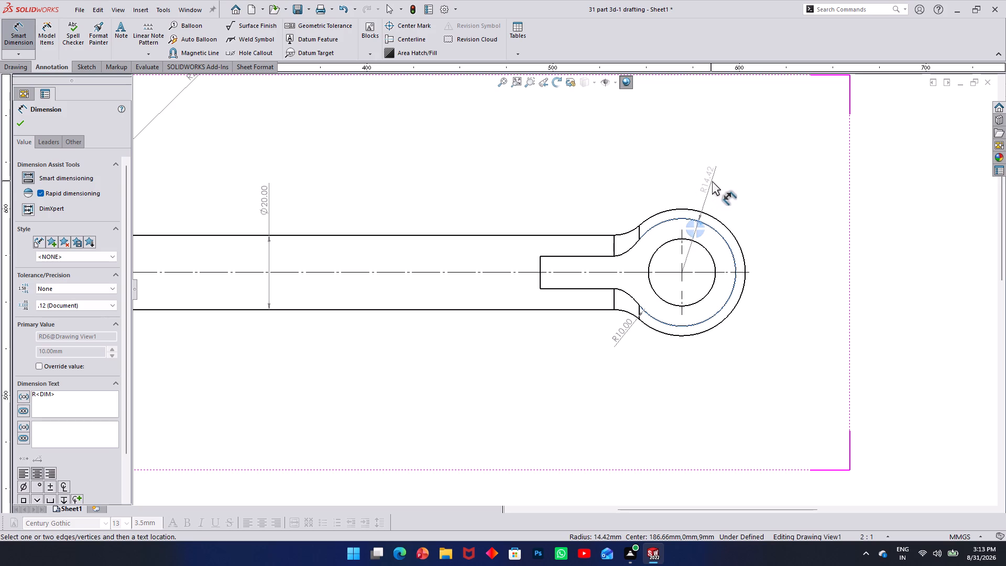
left_click(723, 173)
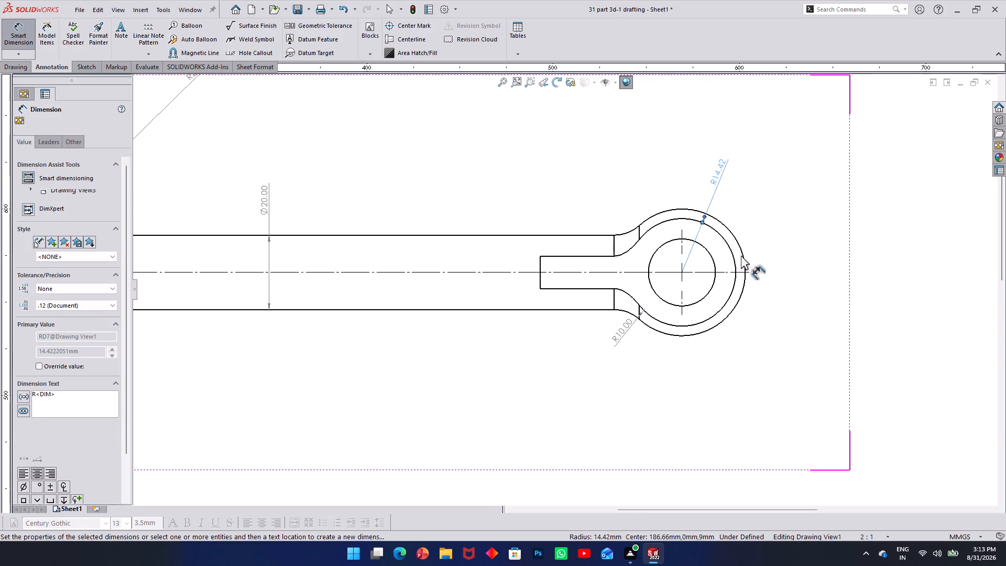
In the lower view, dimension the small cross hole's diameter between its two horizontal edges, placing it outside the large ball end.
scroll(563, 368, "up", 5)
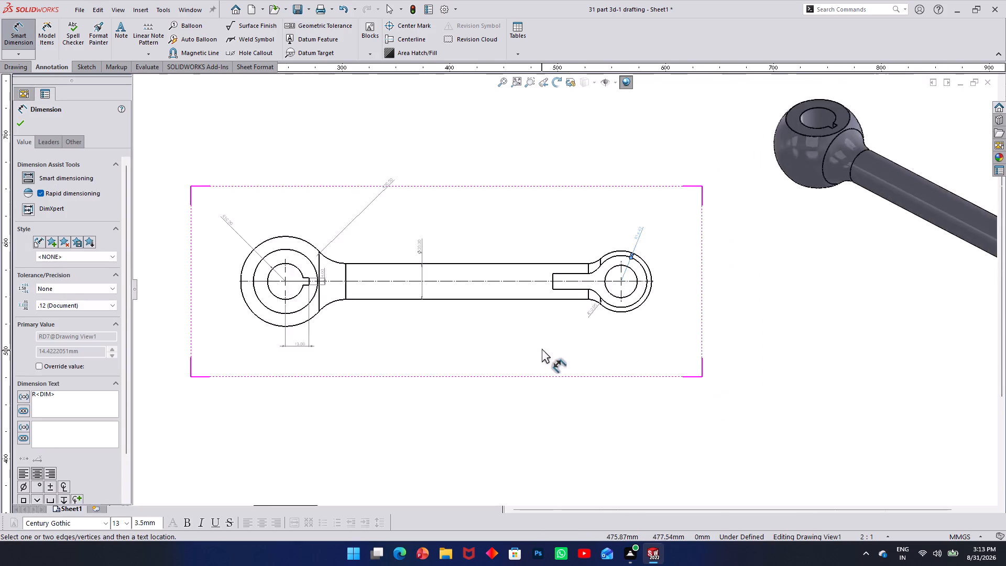
scroll(542, 349, "up", 2)
scroll(514, 422, "up", 1)
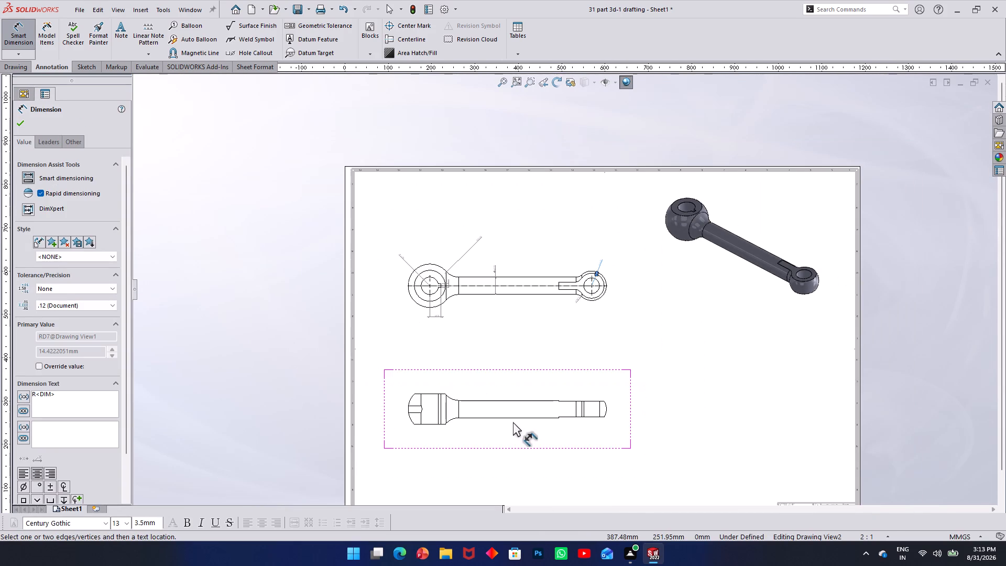
scroll(513, 422, "down", 1)
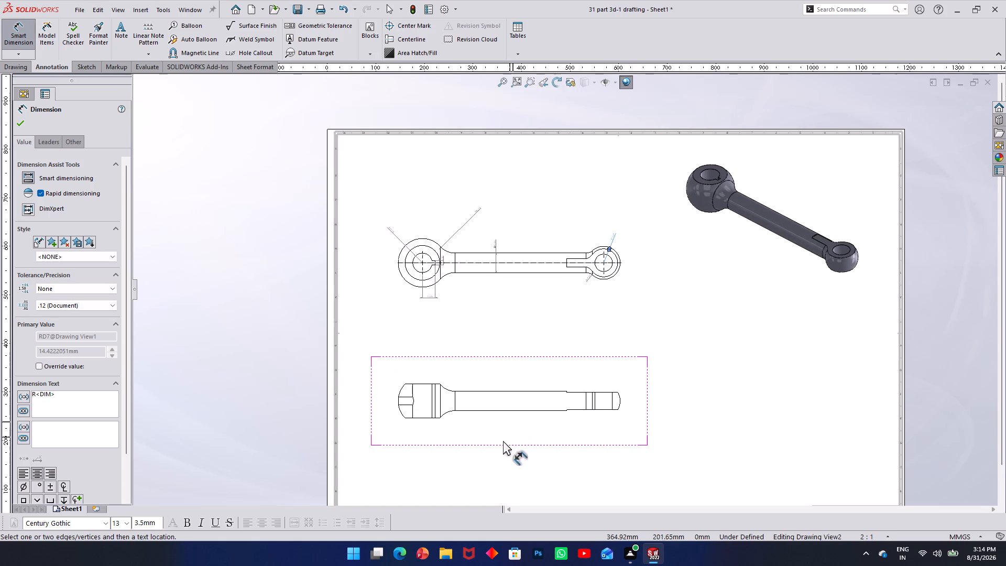
scroll(454, 426, "down", 4)
scroll(417, 395, "down", 5)
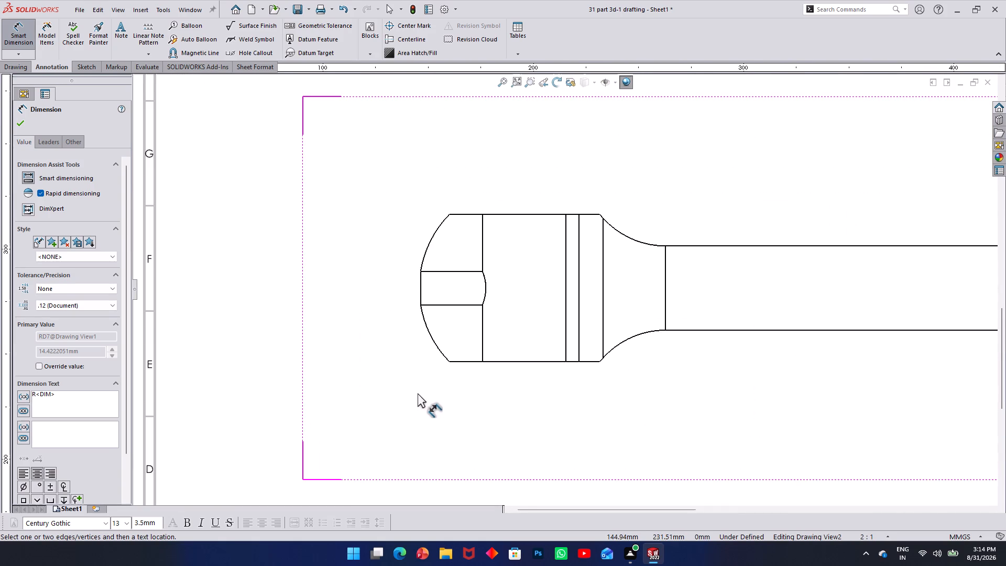
left_click(444, 304)
left_click(441, 270)
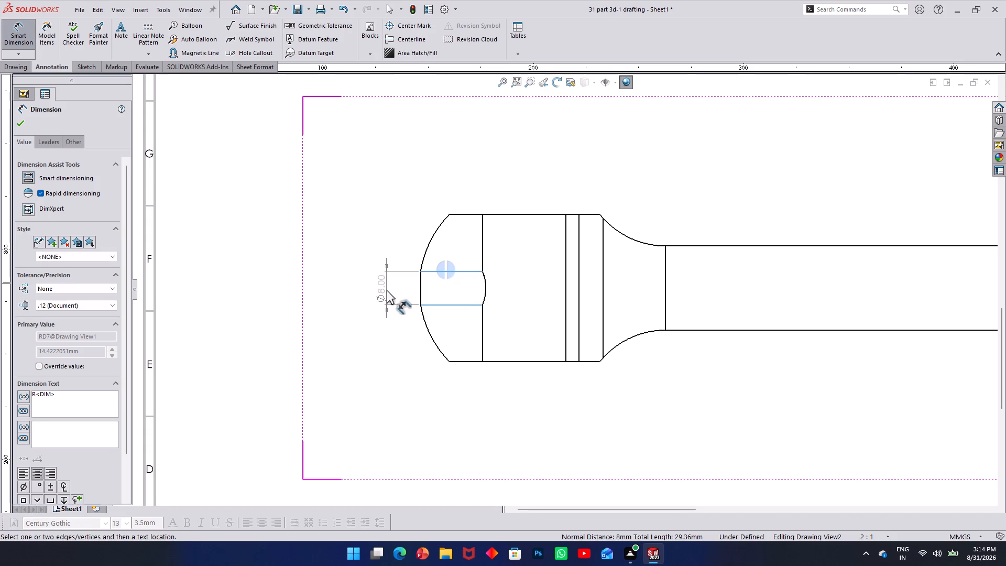
left_click(387, 290)
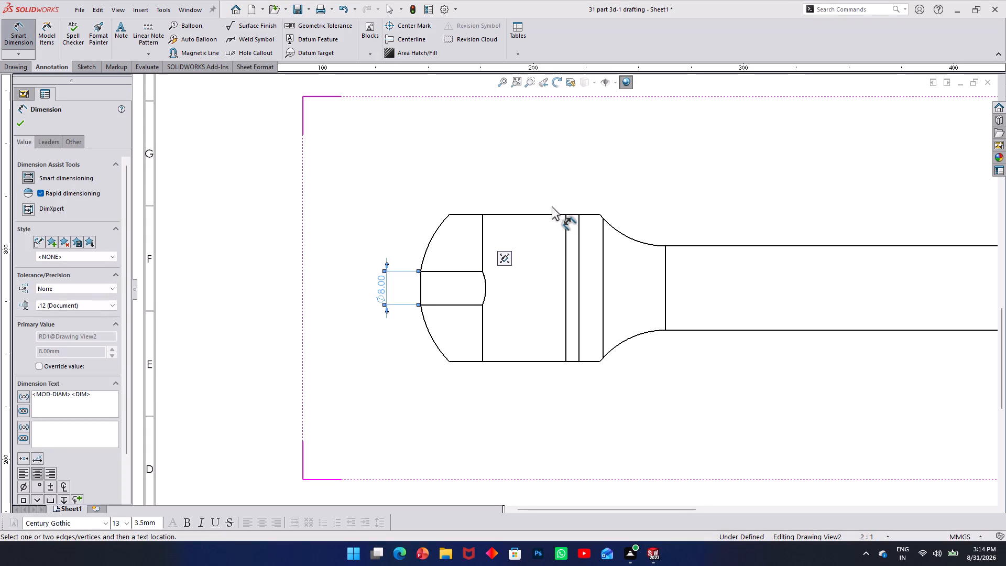
Dimension the large ball end's thickness between its two flat faces in the lower view, placing the text over the rod.
left_click(551, 215)
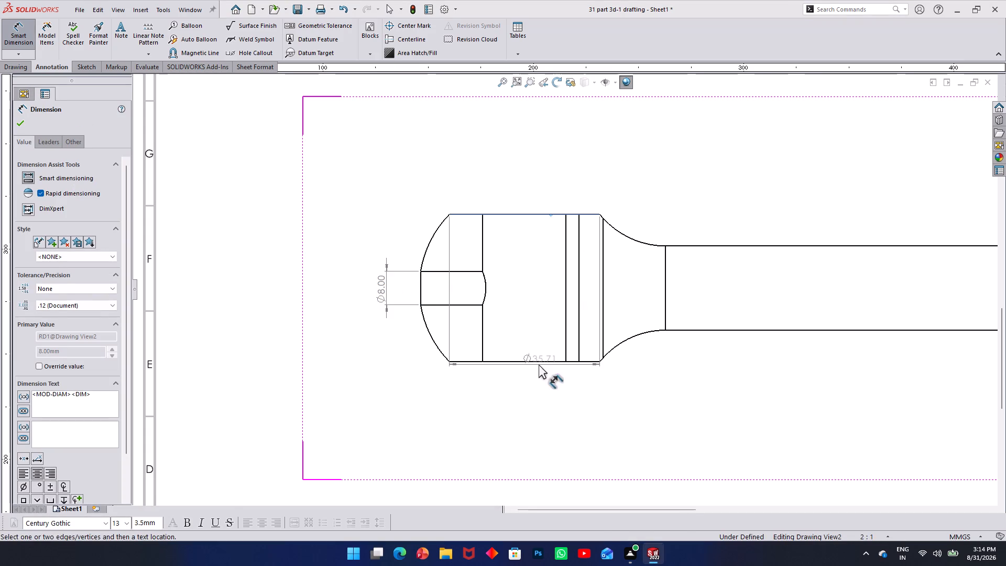
left_click(537, 360)
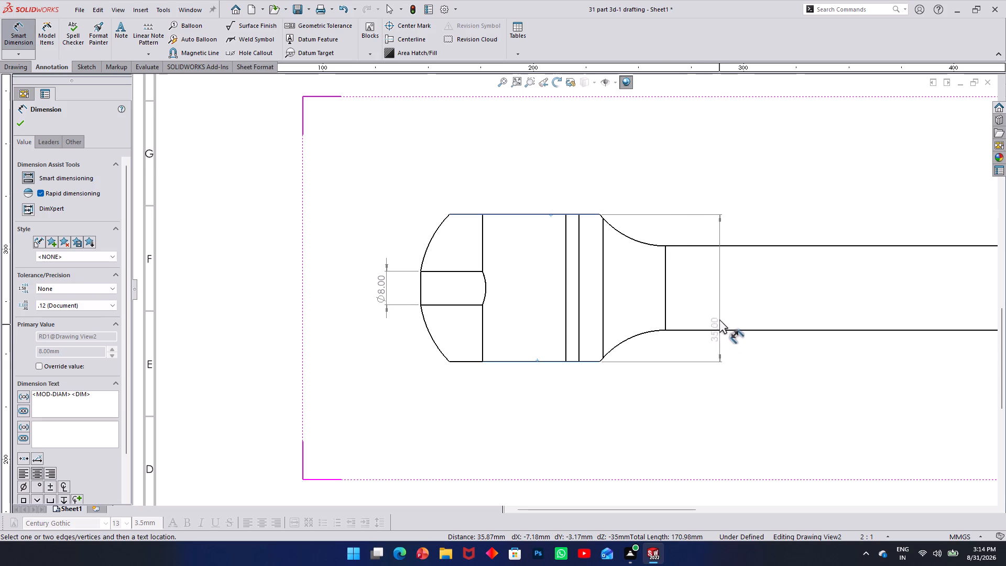
left_click(713, 298)
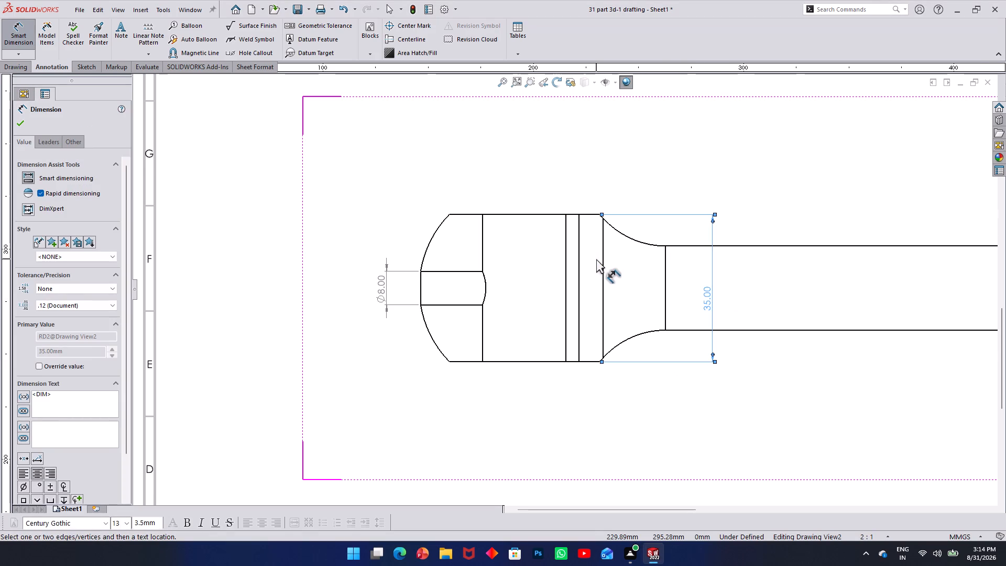
Dimension the radius of the large ball end's upper outer arc in the lower view, placing the text above the end.
left_click(435, 236)
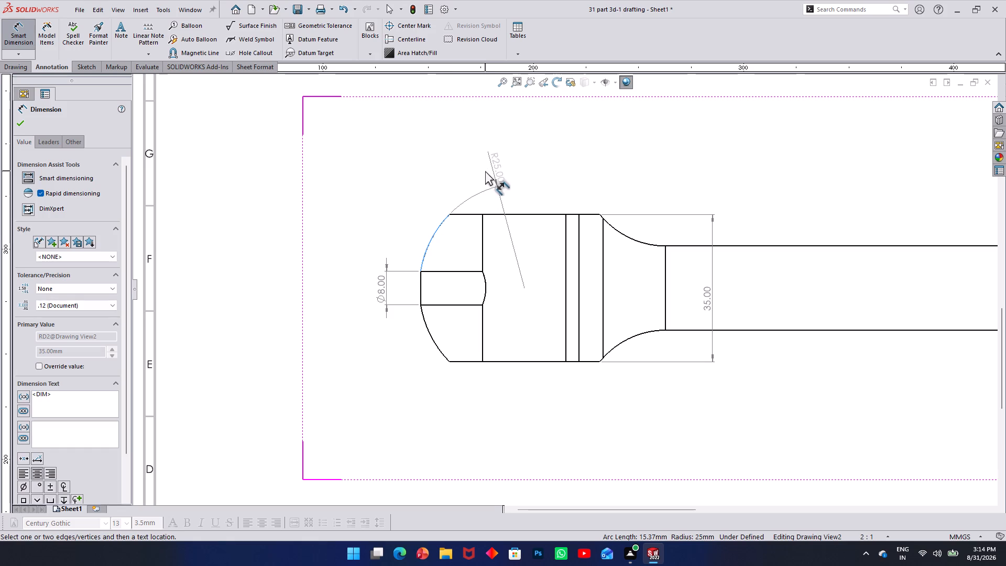
left_click(485, 170)
Dimension the small ball end's bore diameter between its two vertical edges in the lower view, placing the text above the end.
scroll(651, 314, "up", 5)
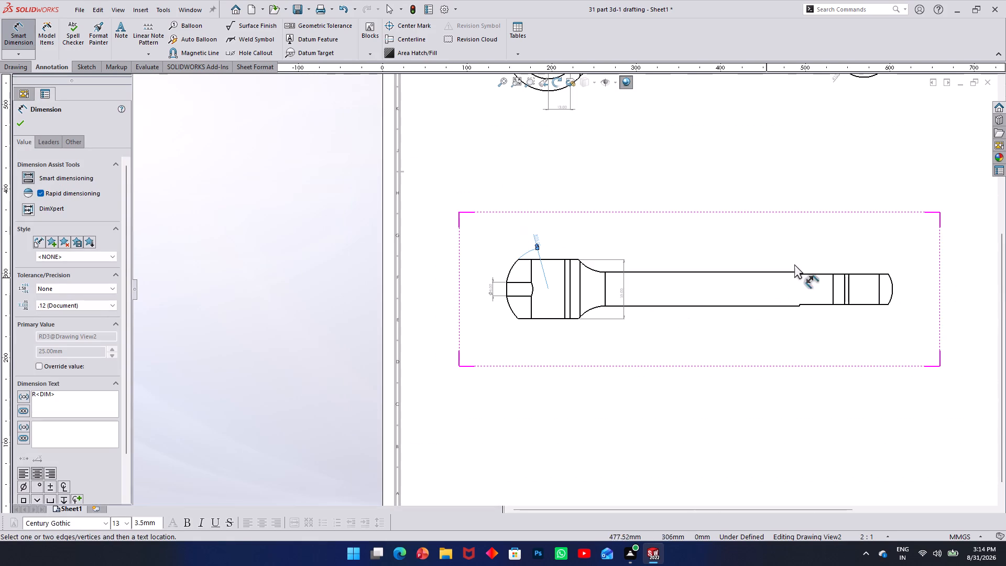
scroll(810, 258, "down", 1)
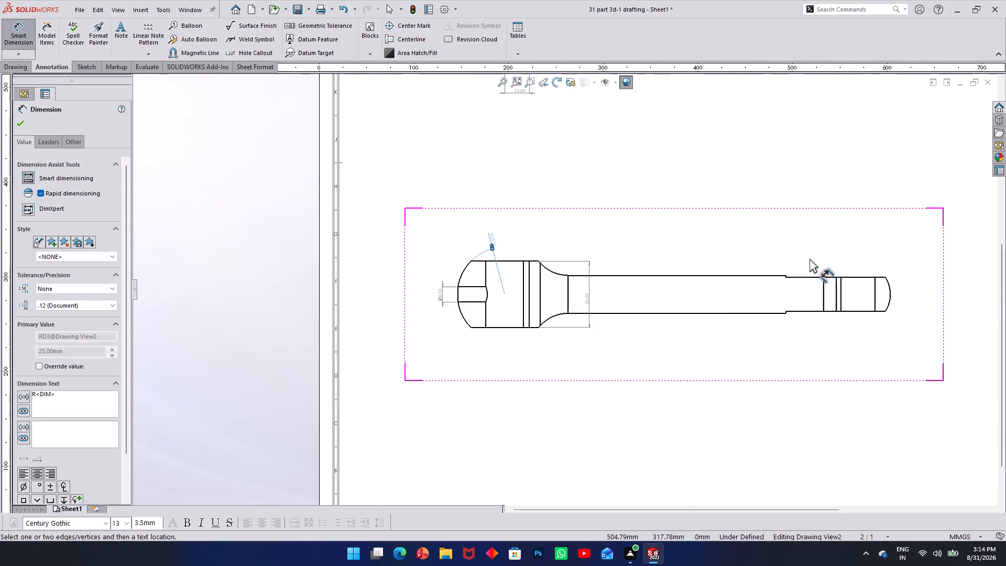
scroll(810, 258, "up", 1)
scroll(810, 258, "down", 5)
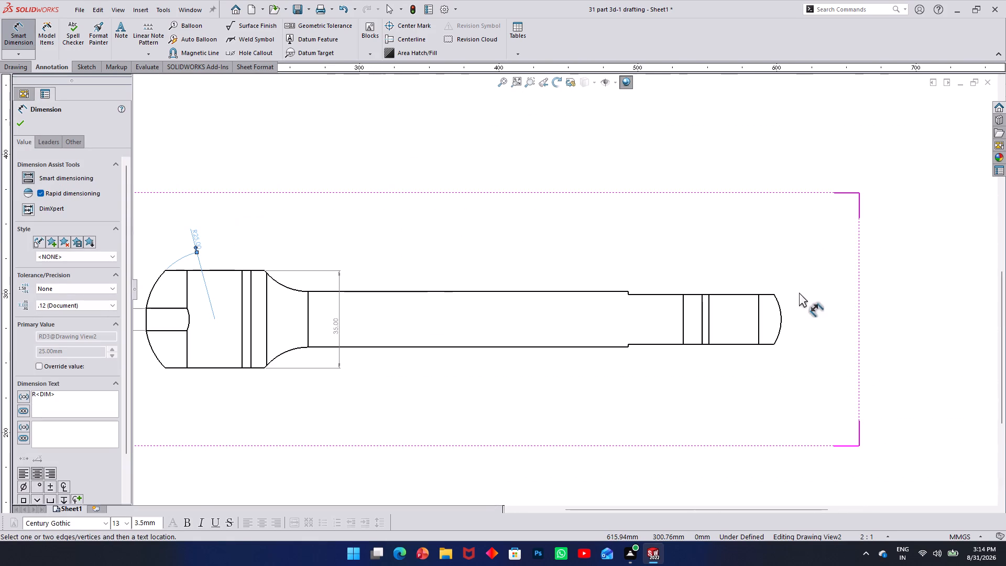
left_click(758, 316)
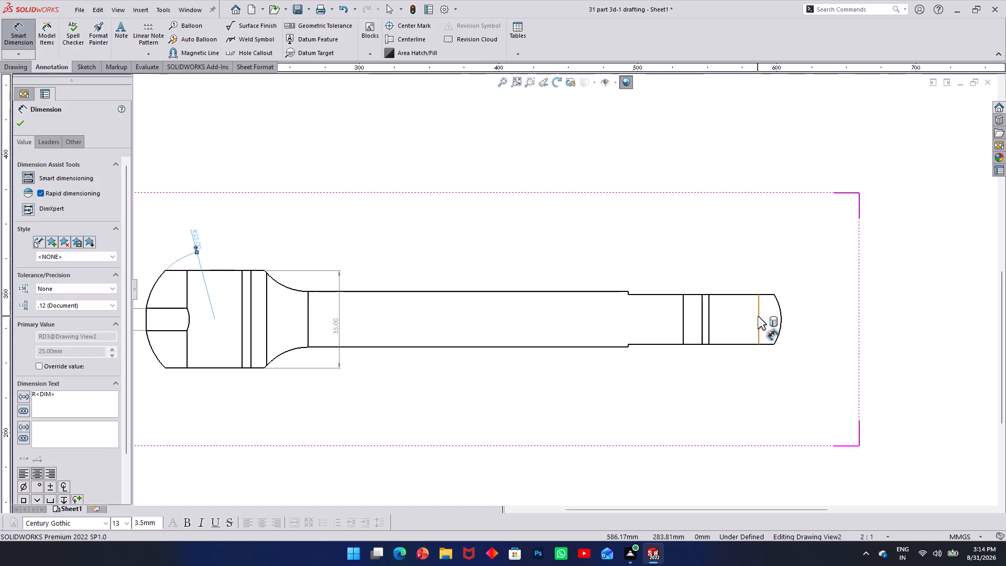
left_click(707, 322)
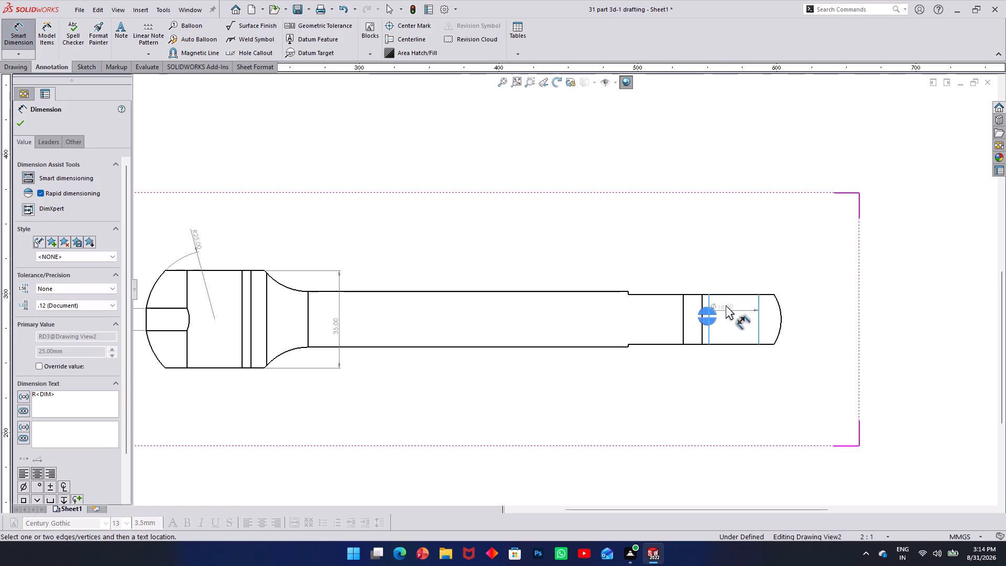
left_click(738, 264)
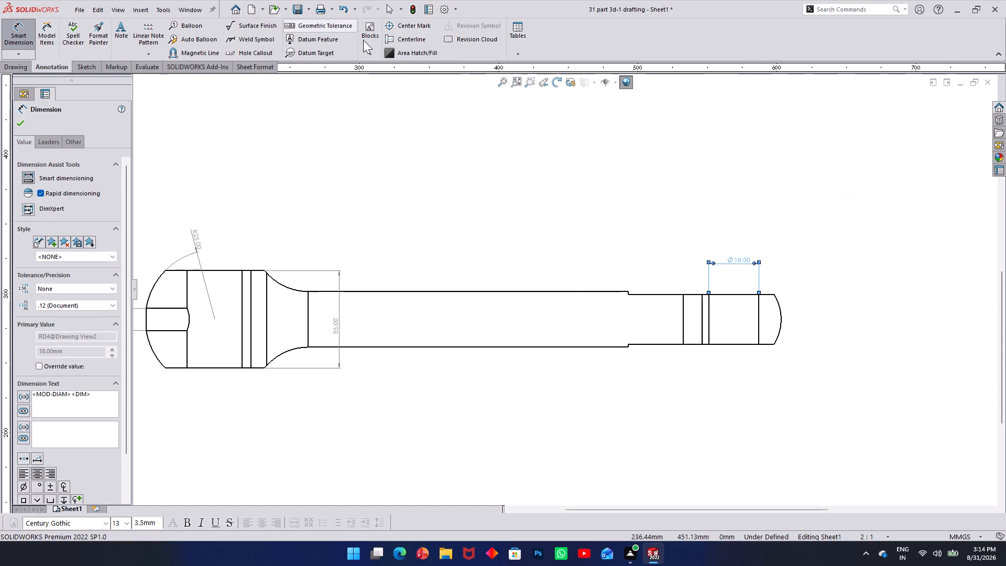
Add a centerline midway between the two vertical bore edges of the small ball end in the lower view.
left_click(411, 40)
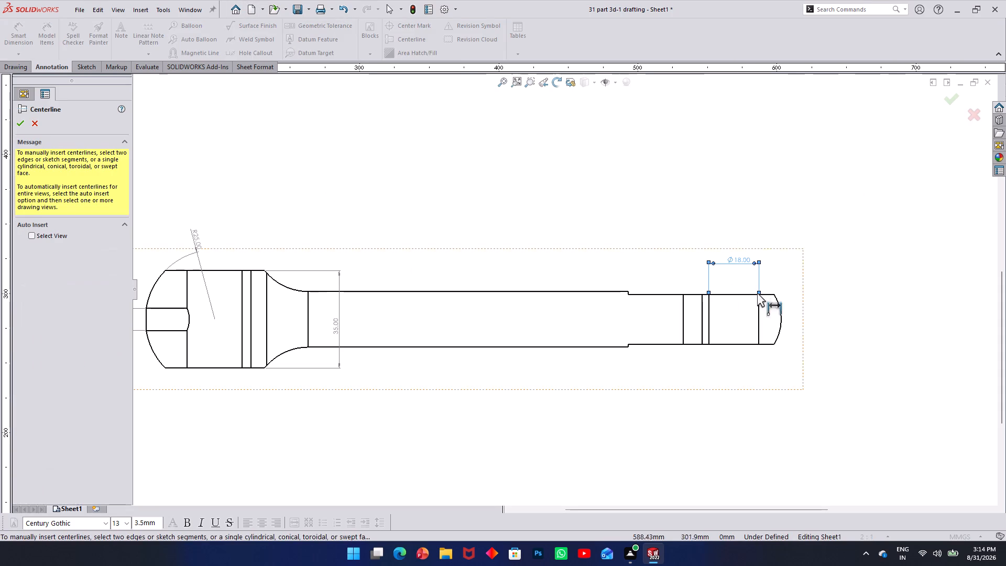
left_click(708, 322)
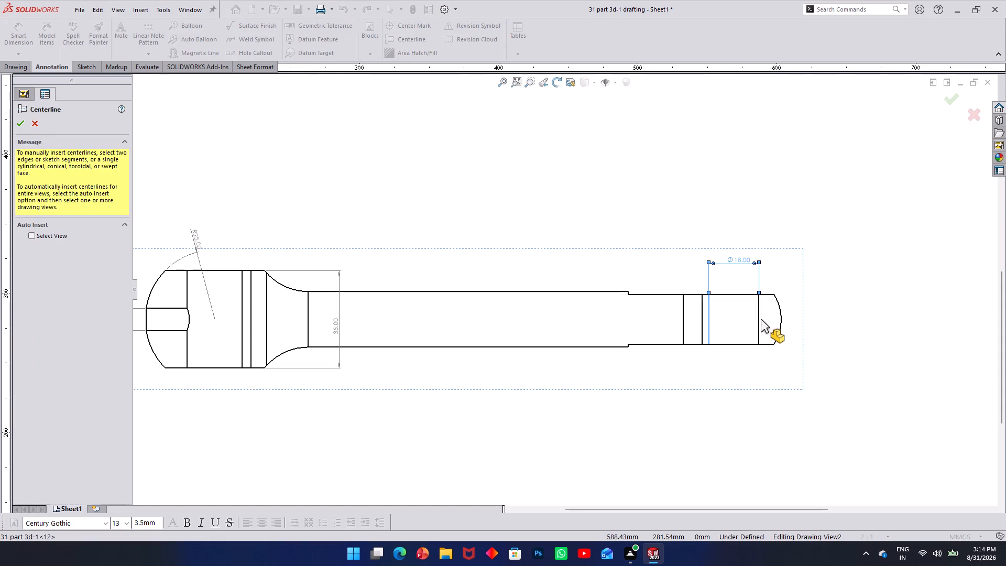
left_click(759, 319)
left_click(736, 320)
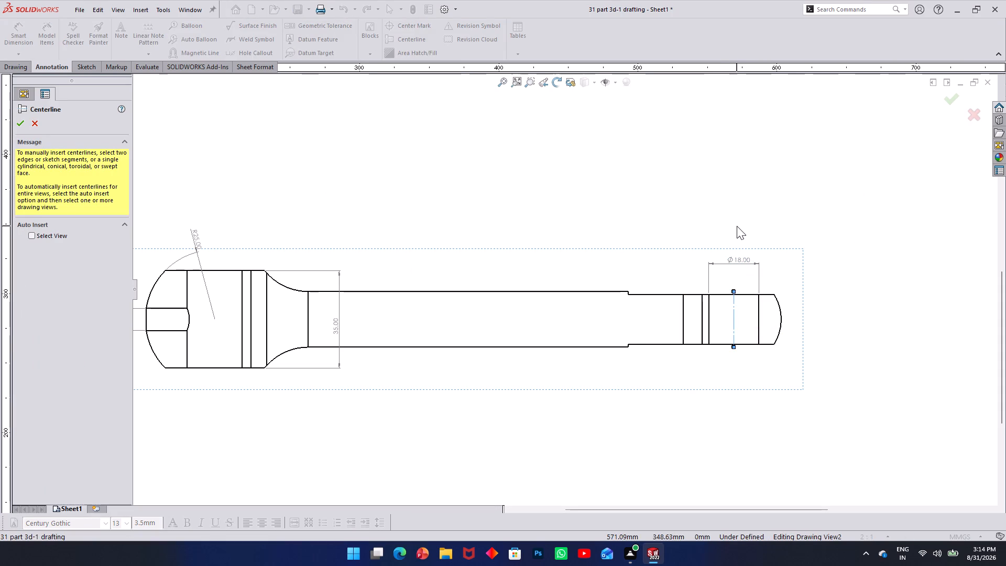
left_click(15, 125)
Dimension the horizontal distance from the rod's lower step edge to the small bore's centerline, placing it below the view.
left_click(29, 32)
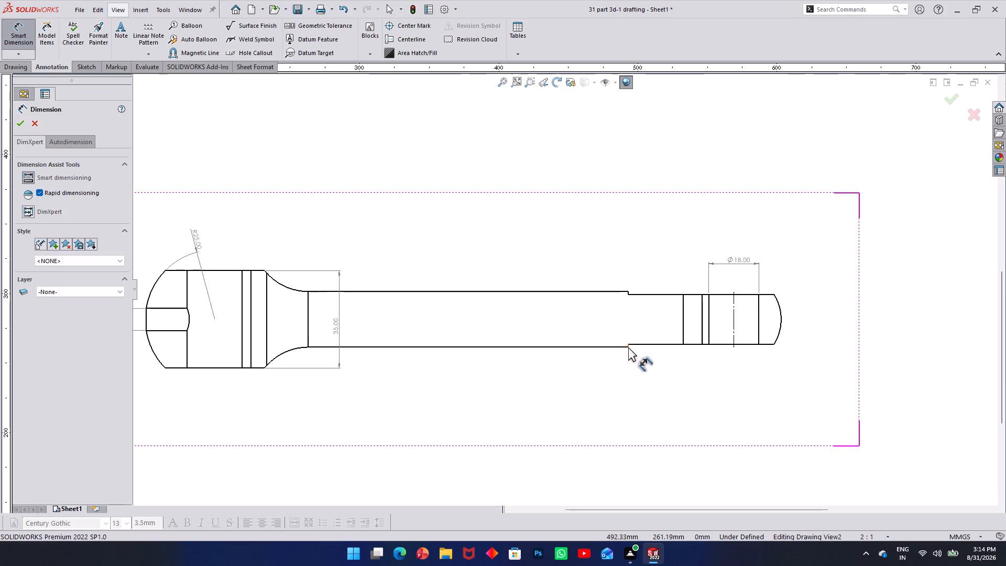
scroll(629, 346, "down", 6)
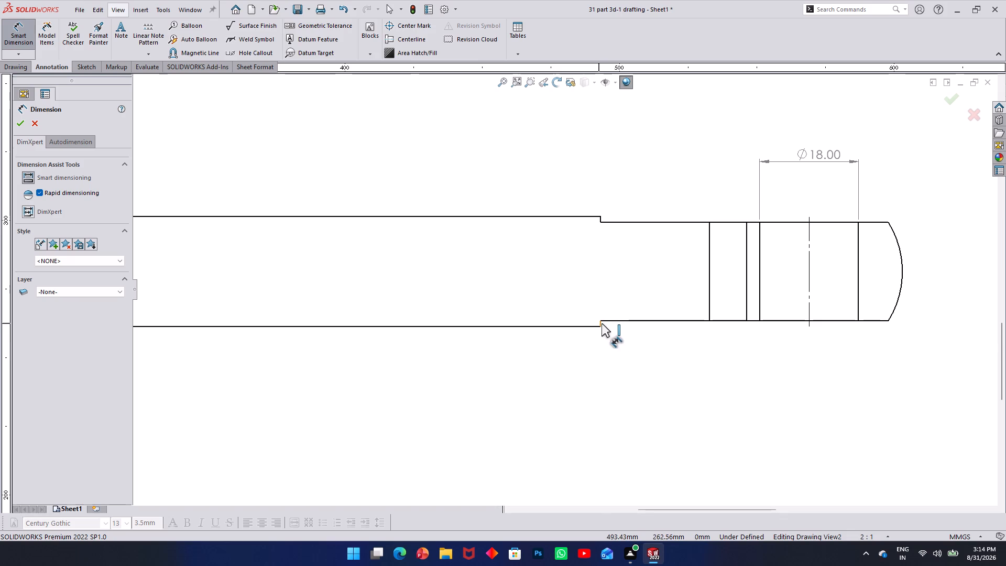
left_click(601, 323)
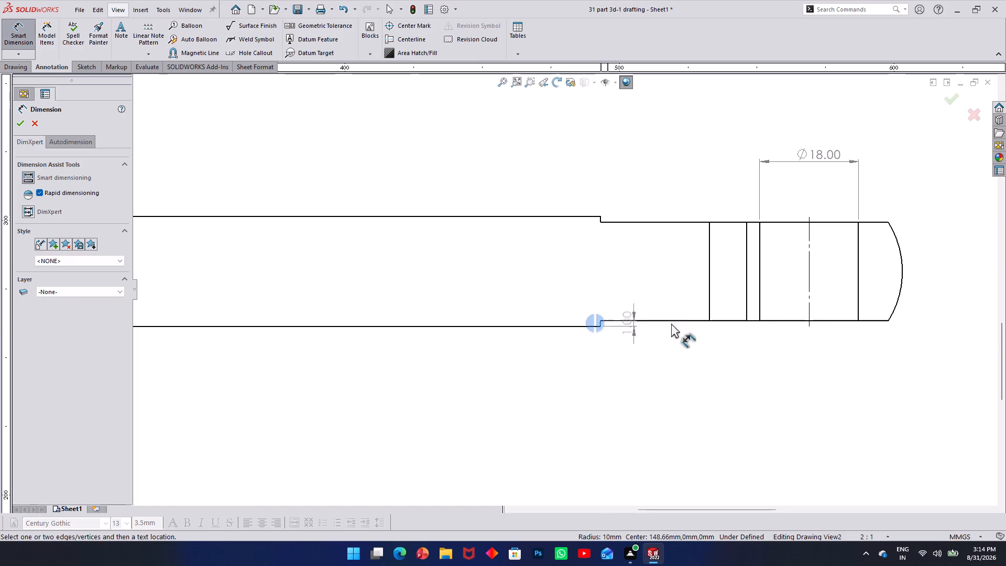
left_click(808, 313)
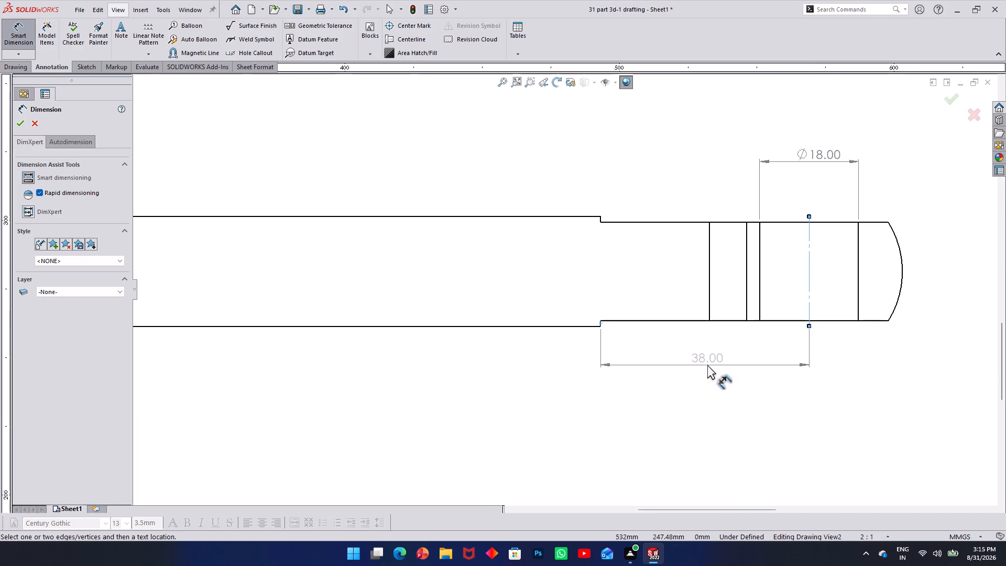
left_click(715, 354)
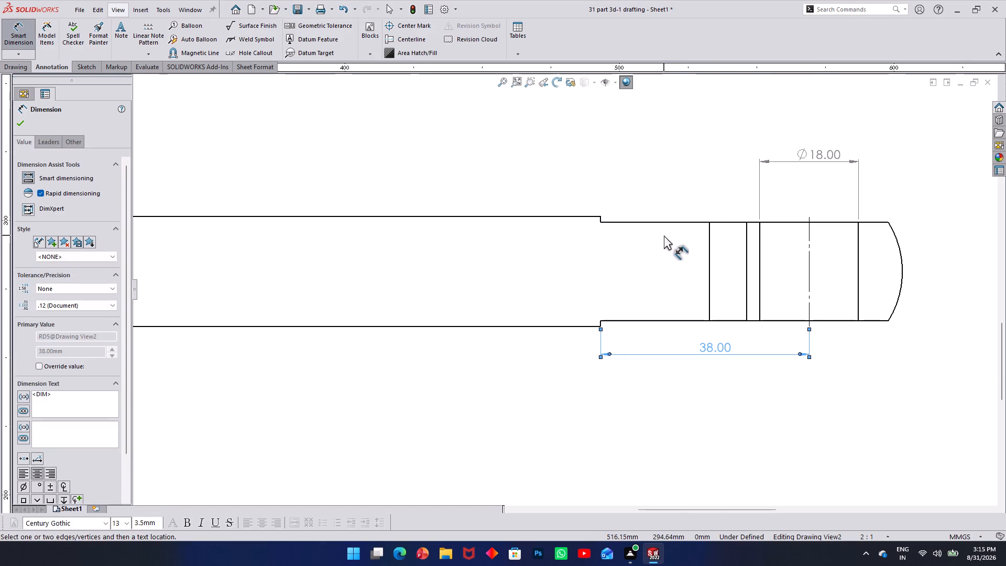
Dimension the thickness of the flattened small end between its two horizontal edges, placing the text above it near the step.
left_click(668, 222)
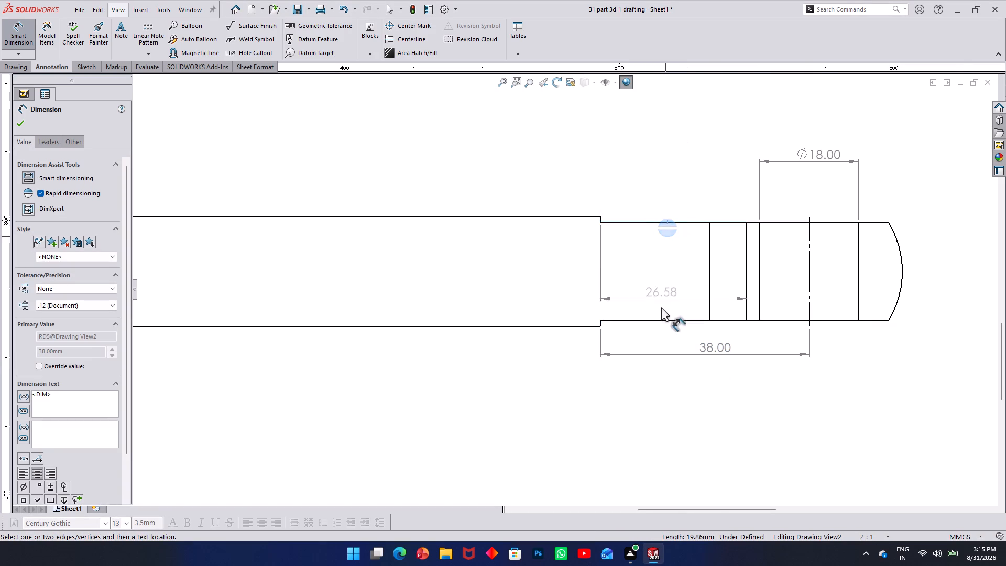
left_click(663, 320)
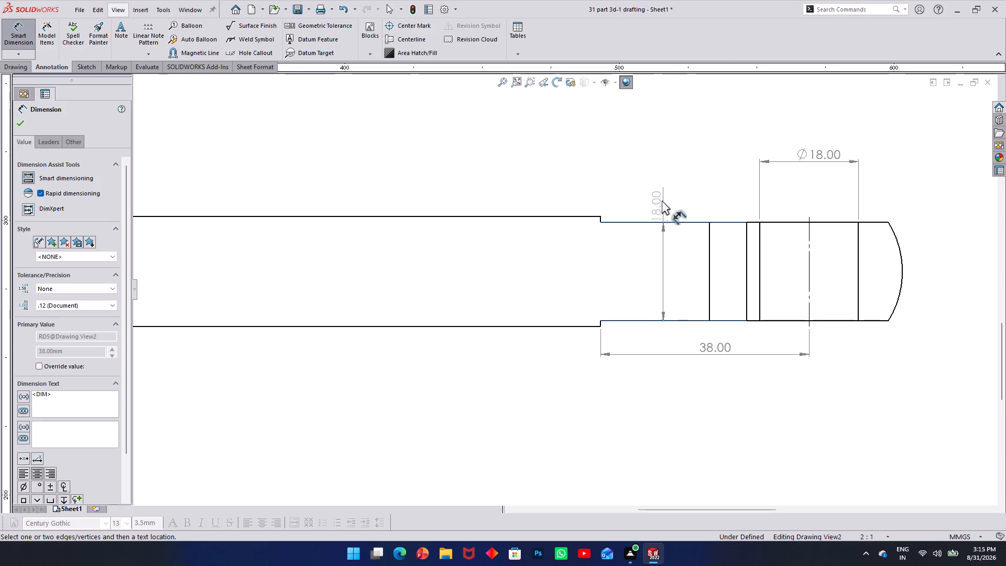
left_click(662, 187)
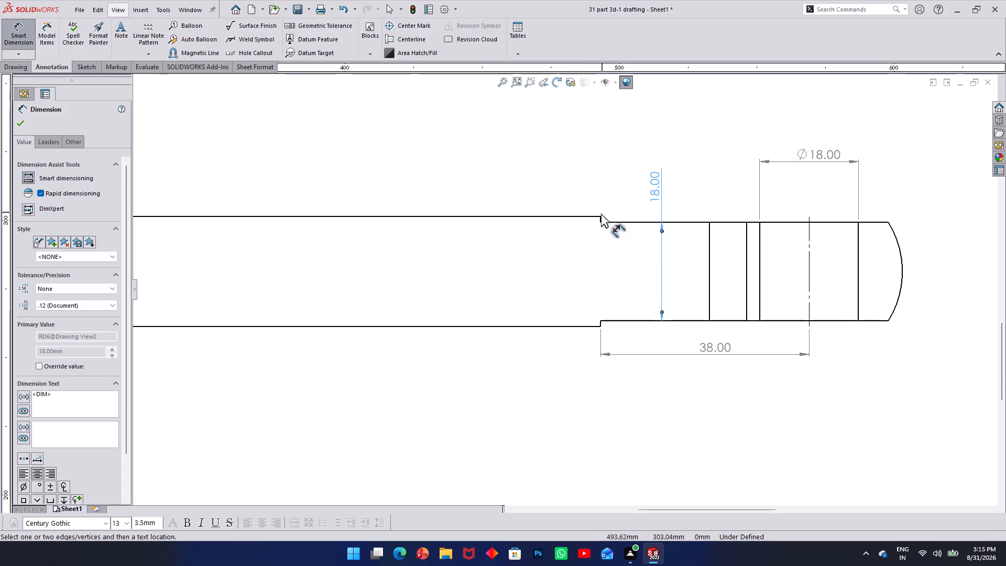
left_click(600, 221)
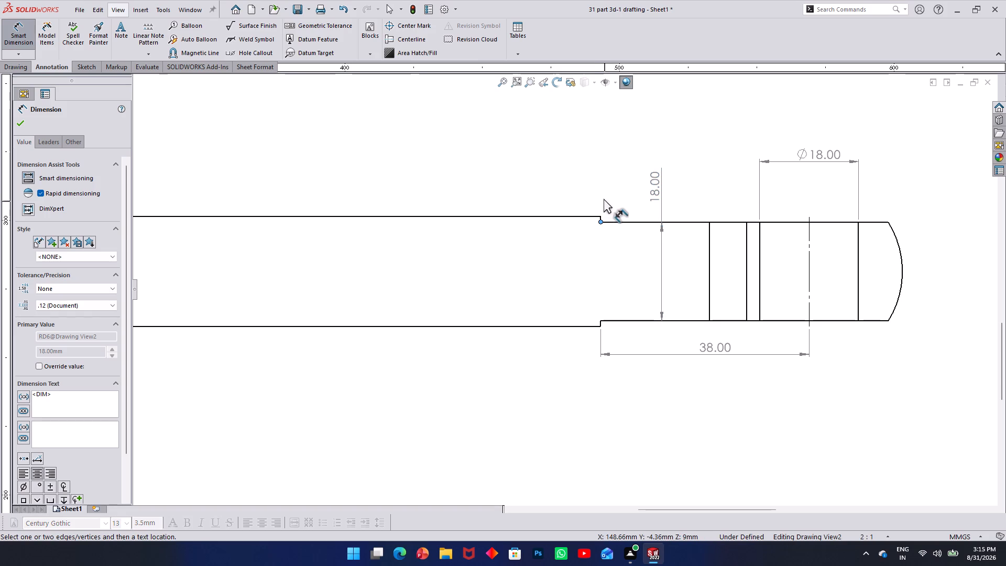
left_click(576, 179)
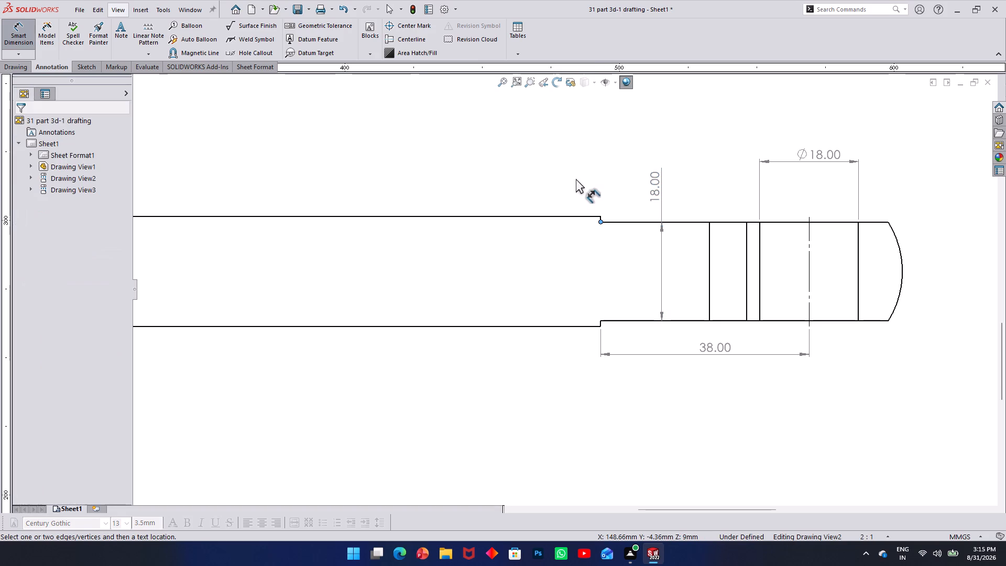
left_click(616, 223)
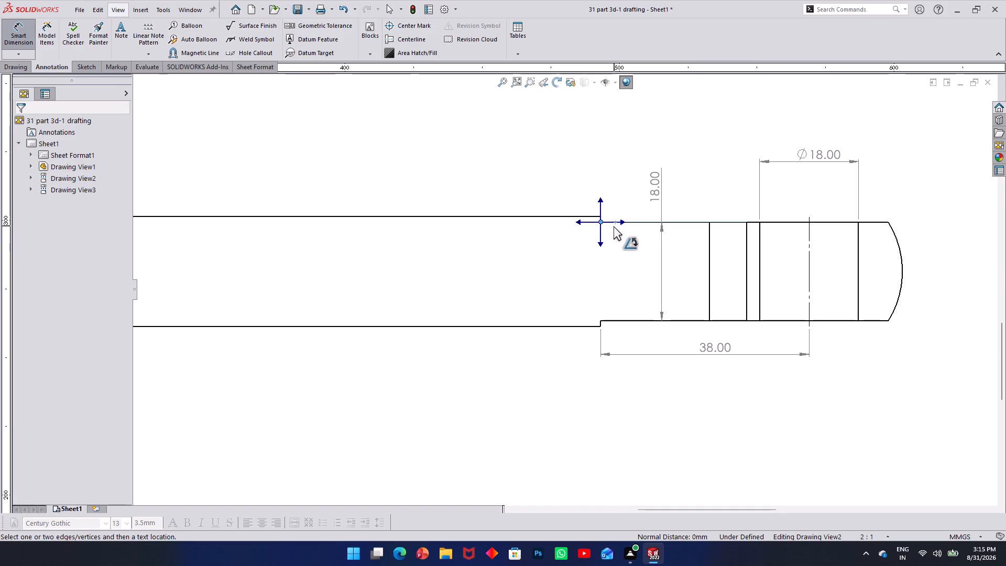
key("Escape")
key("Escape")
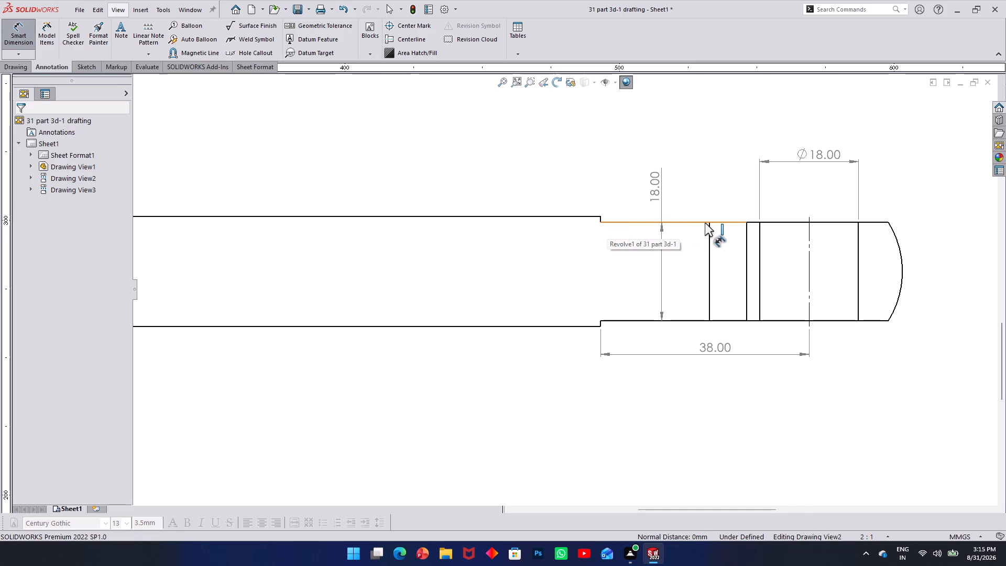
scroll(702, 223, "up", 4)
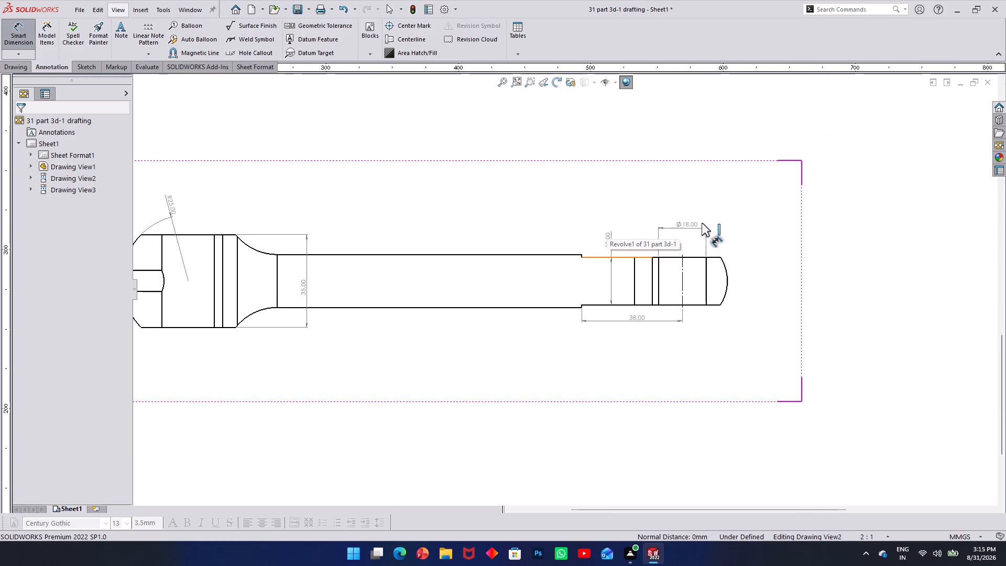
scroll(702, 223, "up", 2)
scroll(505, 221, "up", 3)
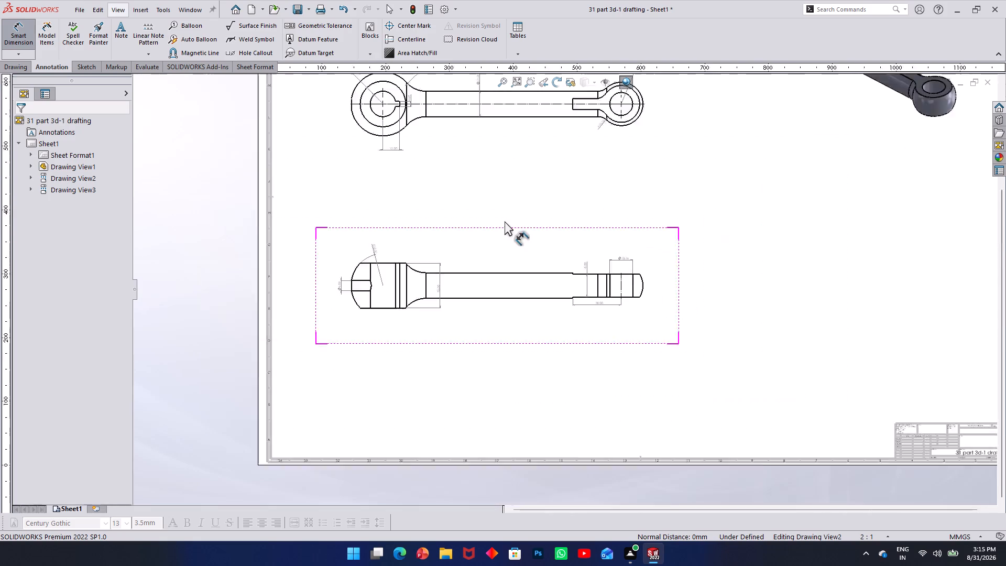
Review the dimensions and centerlines of both orthographic views, including the large and small ball ends.
scroll(501, 166, "down", 2)
scroll(502, 166, "up", 2)
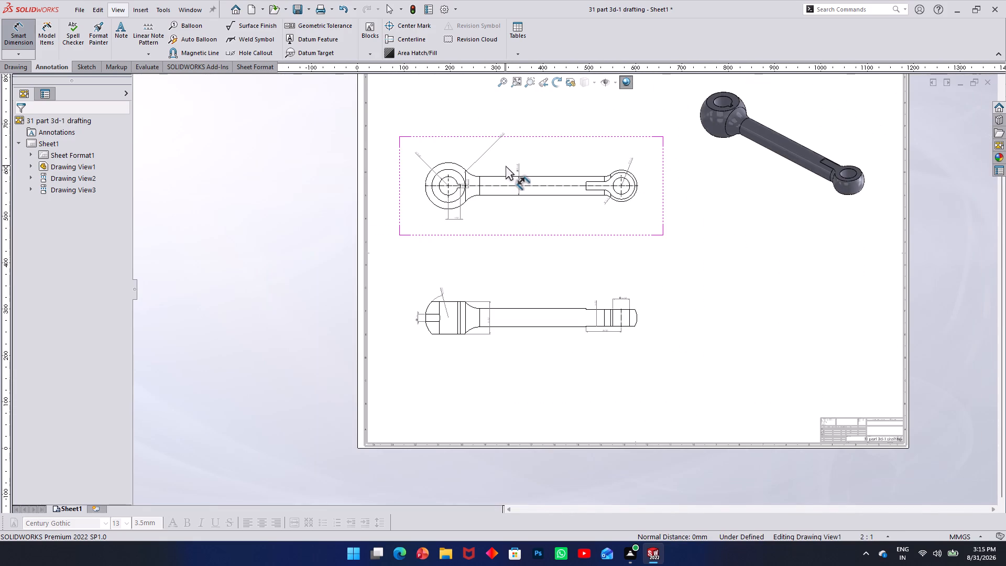
scroll(611, 166, "down", 6)
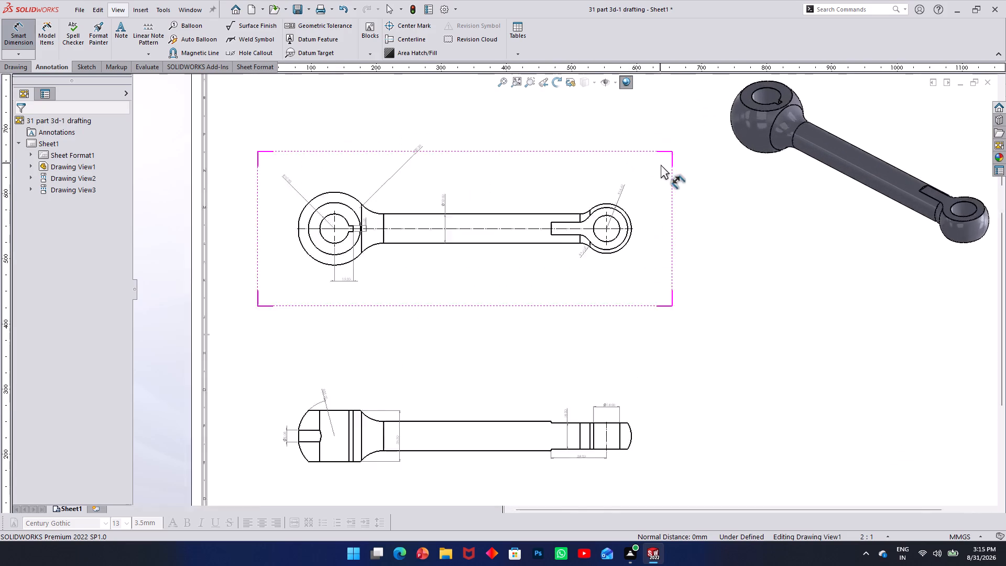
scroll(662, 181, "down", 2)
scroll(616, 236, "down", 3)
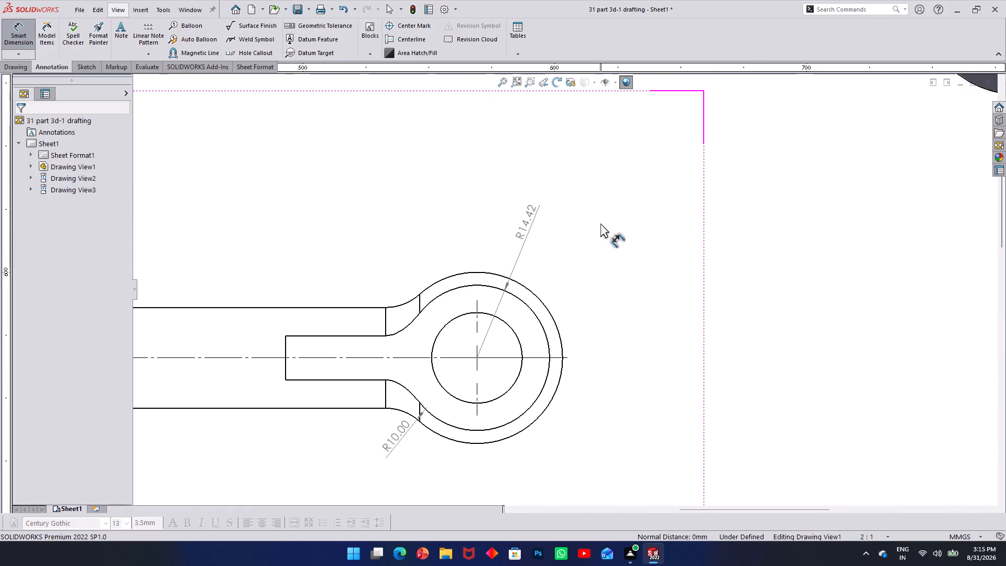
scroll(449, 262, "up", 2)
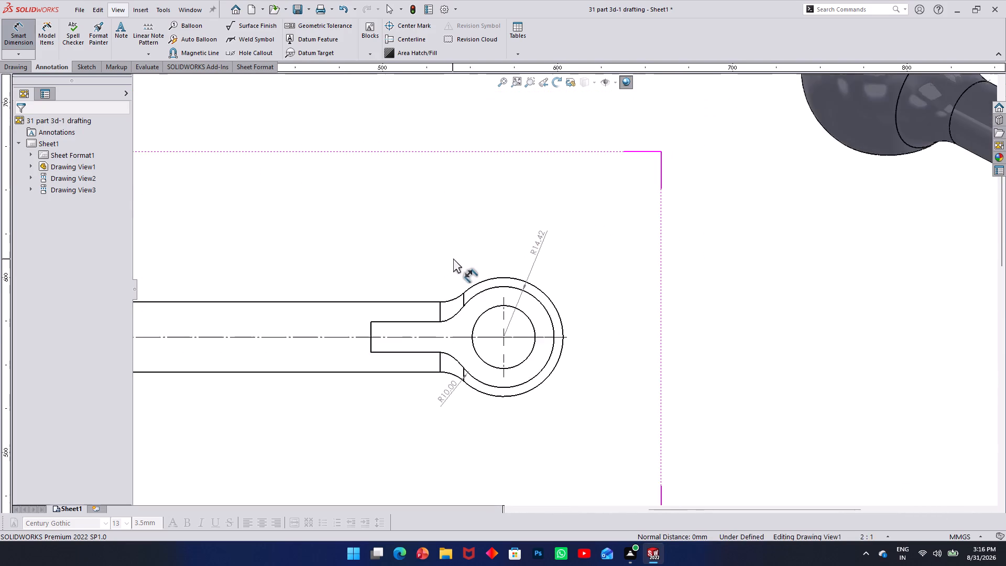
scroll(457, 258, "up", 8)
scroll(471, 271, "down", 3)
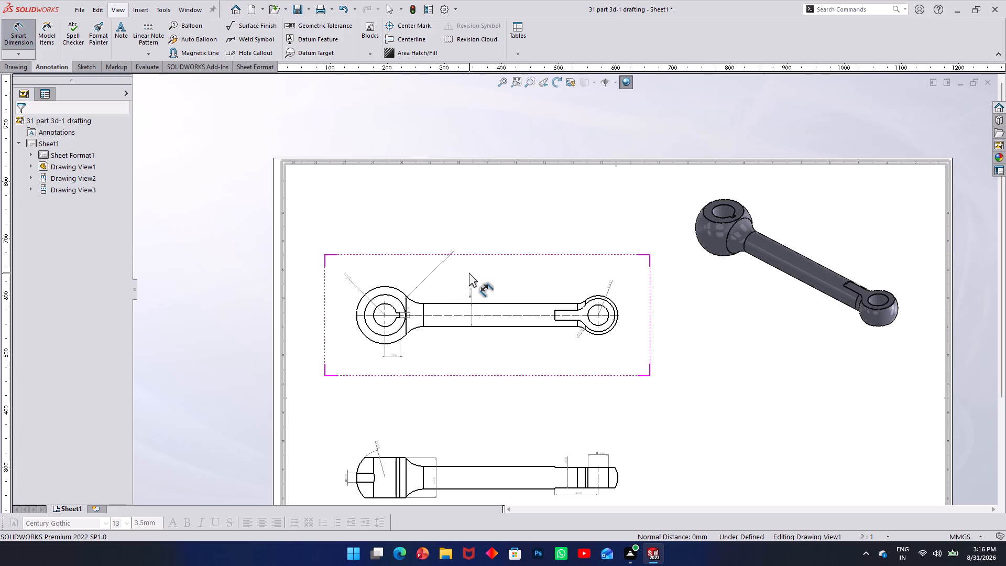
scroll(371, 290, "down", 4)
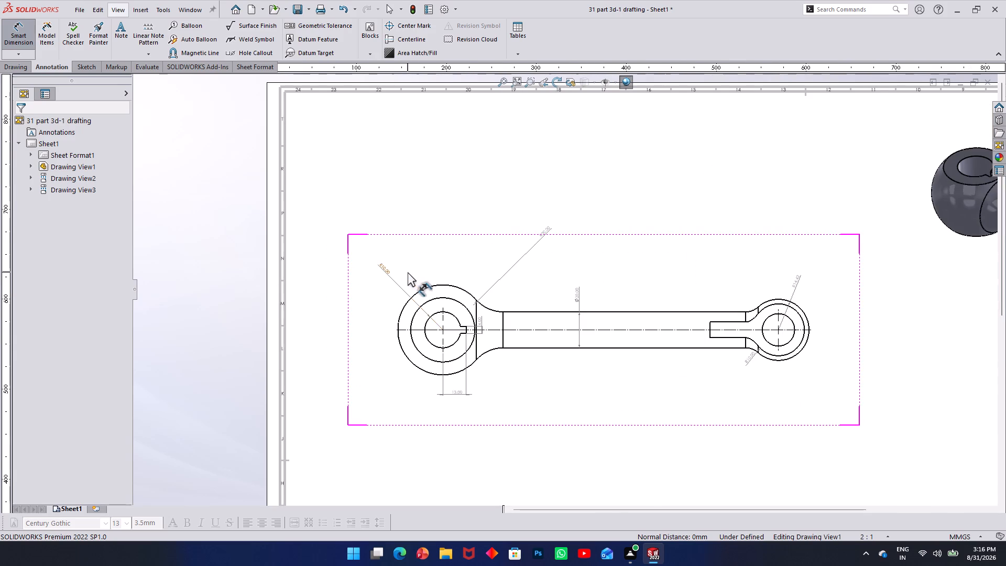
scroll(411, 272, "down", 2)
scroll(411, 272, "up", 5)
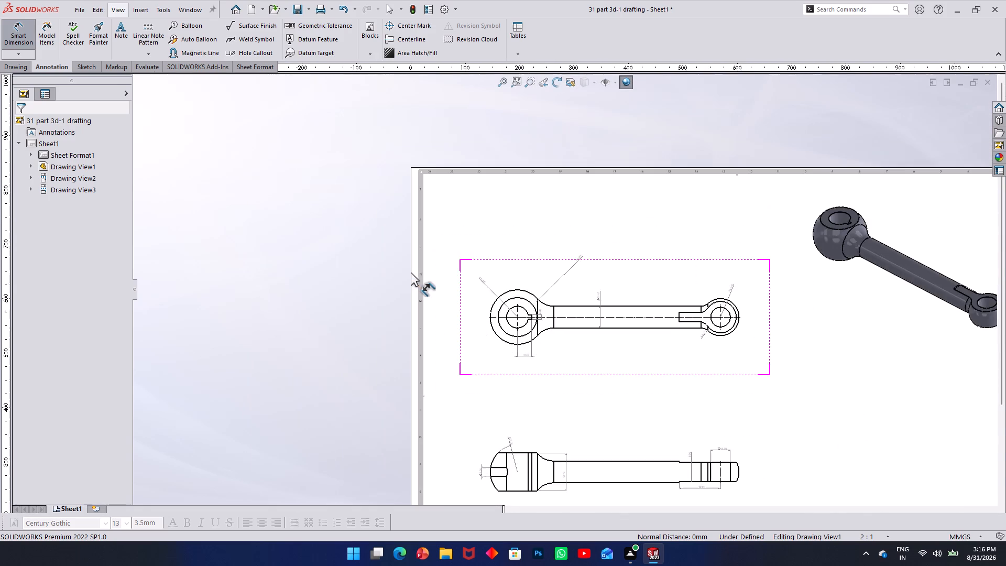
scroll(411, 272, "up", 4)
scroll(523, 342, "down", 3)
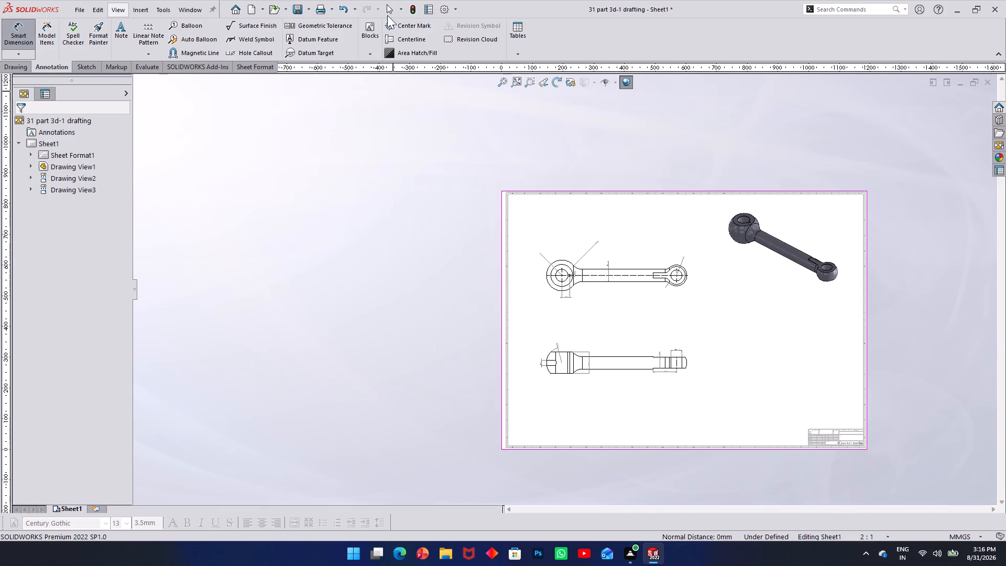
Add a horizontal centerline along the rod's axis in the lower view, using the rod's cylindrical face.
left_click(410, 41)
scroll(686, 309, "down", 3)
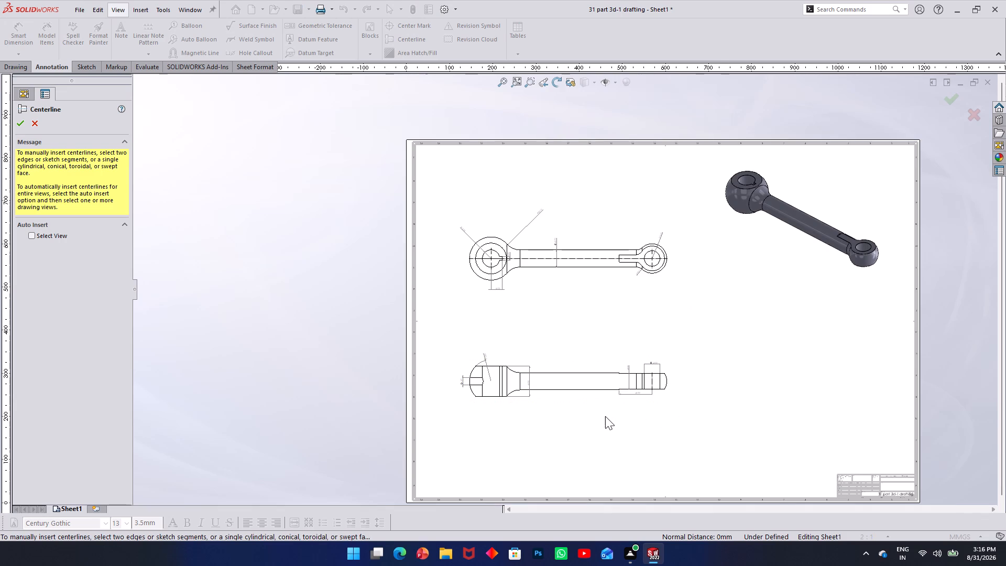
scroll(606, 416, "down", 3)
left_click(568, 346)
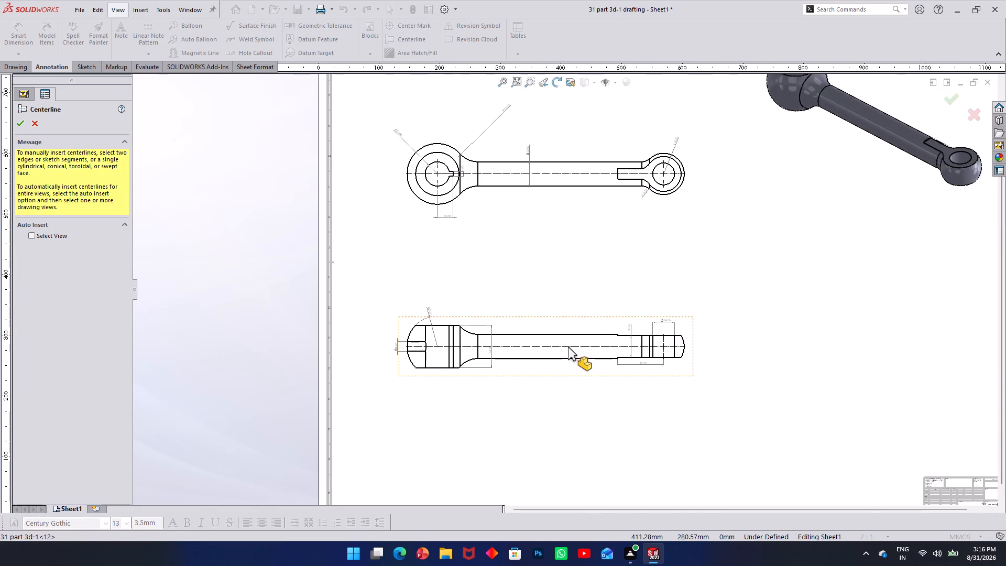
left_click(21, 128)
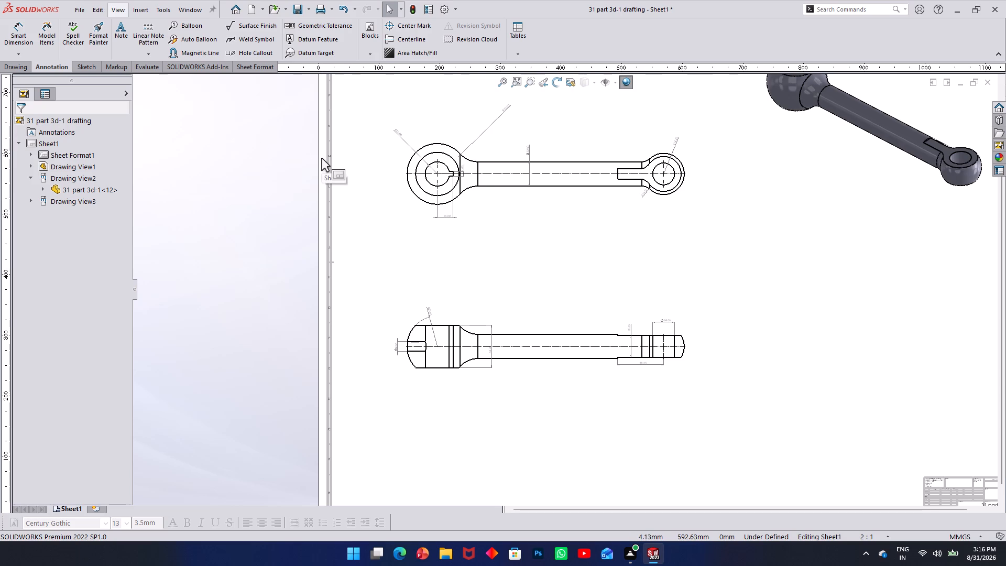
Check the lower view's dimensions and centerlines, then the overall sheet layout, for anything missing.
scroll(322, 158, "up", 1)
scroll(341, 183, "down", 2)
scroll(640, 331, "down", 1)
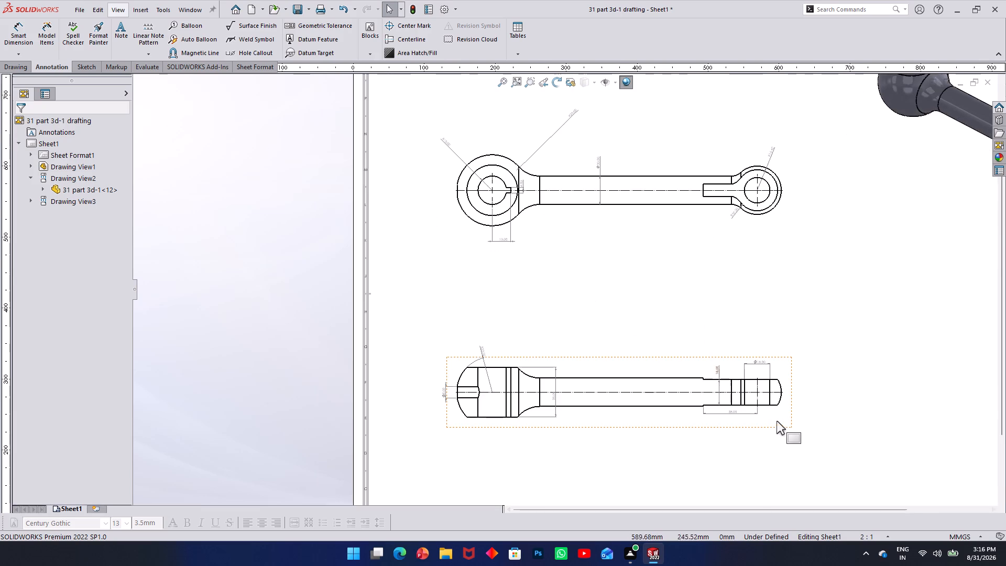
scroll(780, 416, "down", 2)
scroll(743, 388, "down", 2)
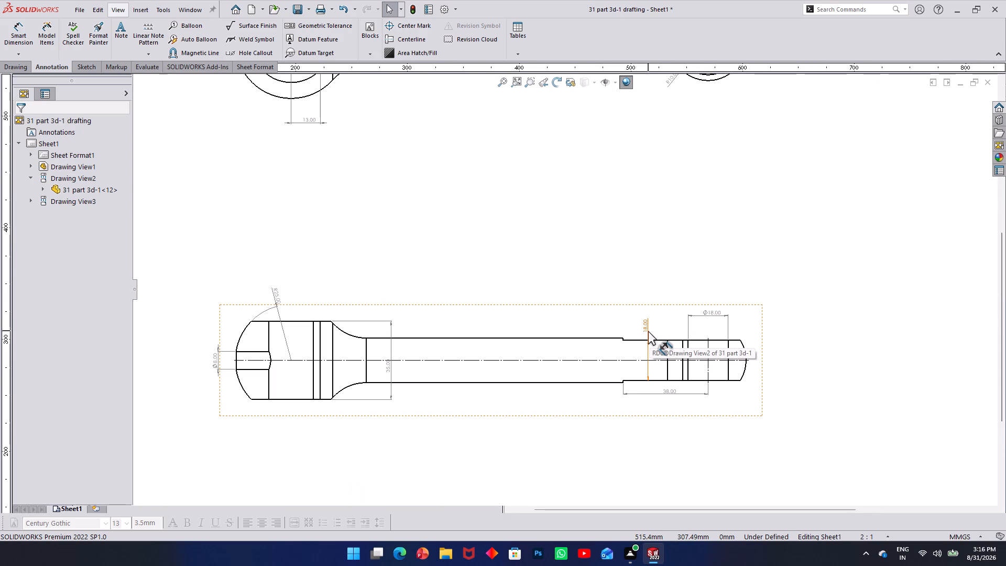
scroll(553, 275, "up", 2)
scroll(503, 257, "up", 2)
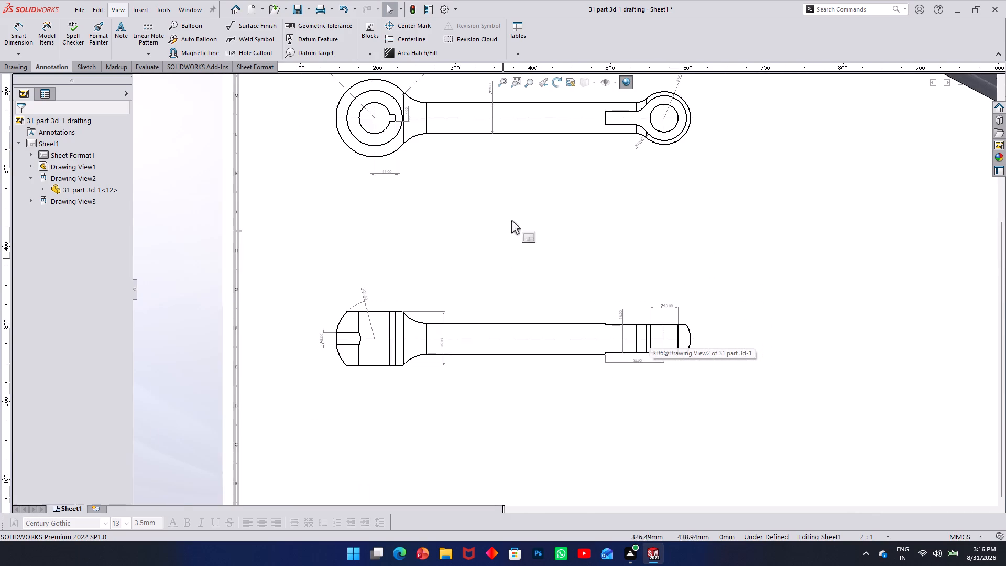
scroll(565, 186, "up", 3)
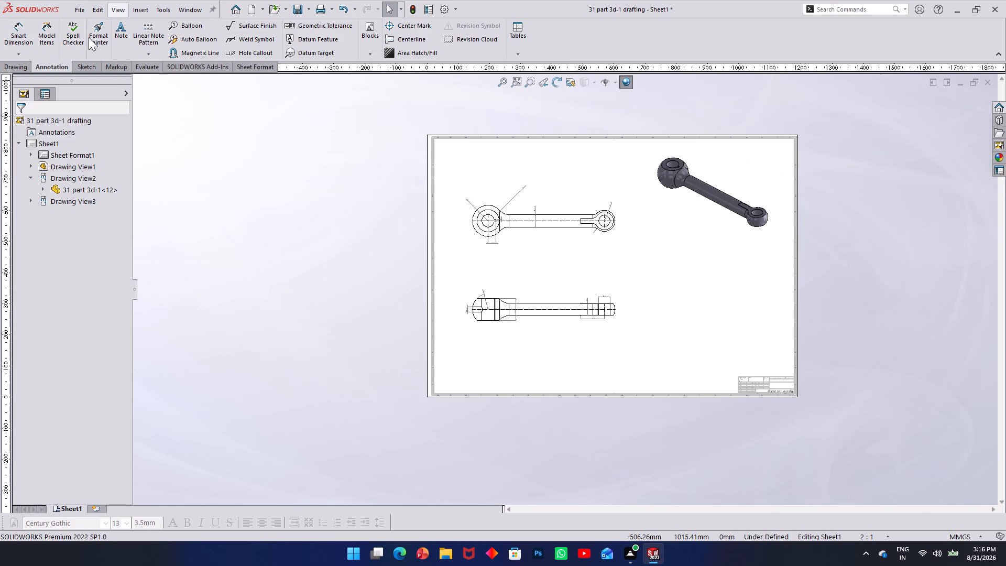
Place a note without a leader beneath the upper view, widen its text box, and enter "Front view".
left_click(123, 31)
scroll(543, 258, "down", 2)
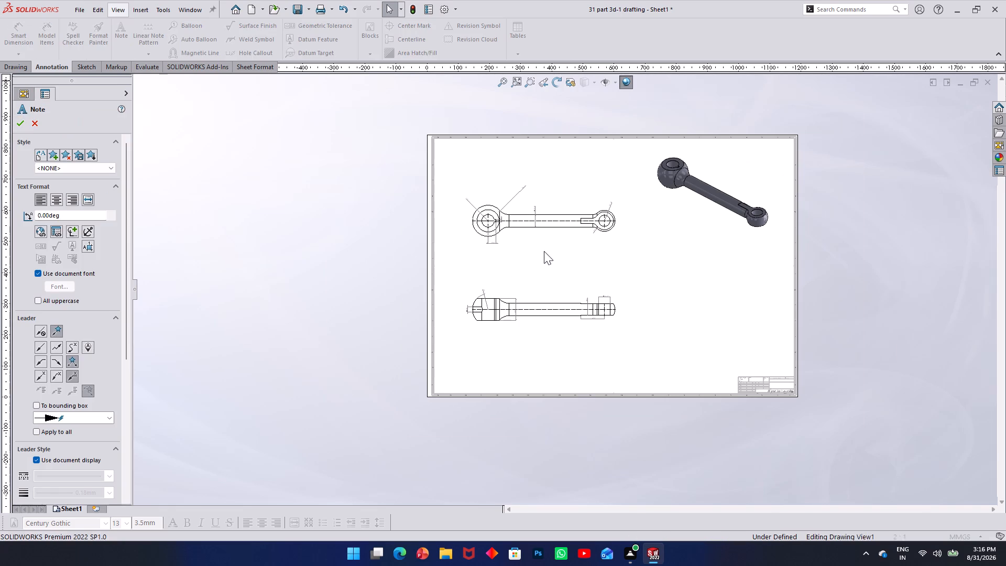
scroll(544, 251, "down", 6)
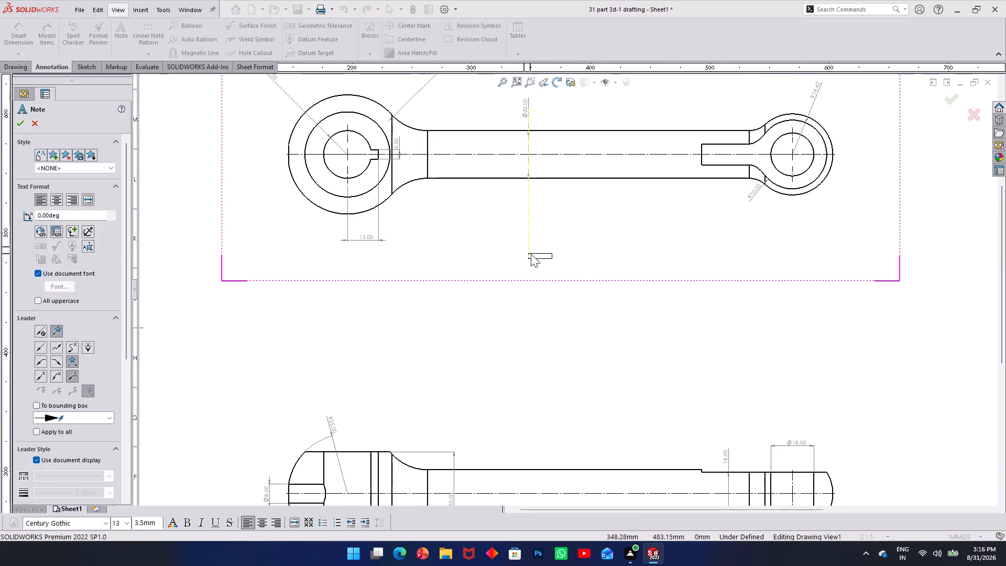
left_click(531, 254)
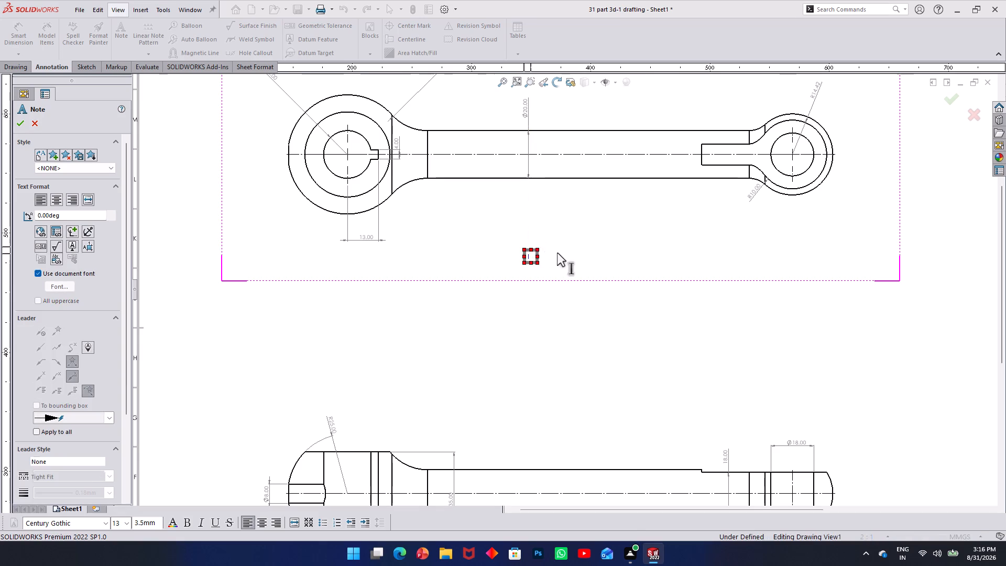
left_click_drag(536, 262, 666, 280)
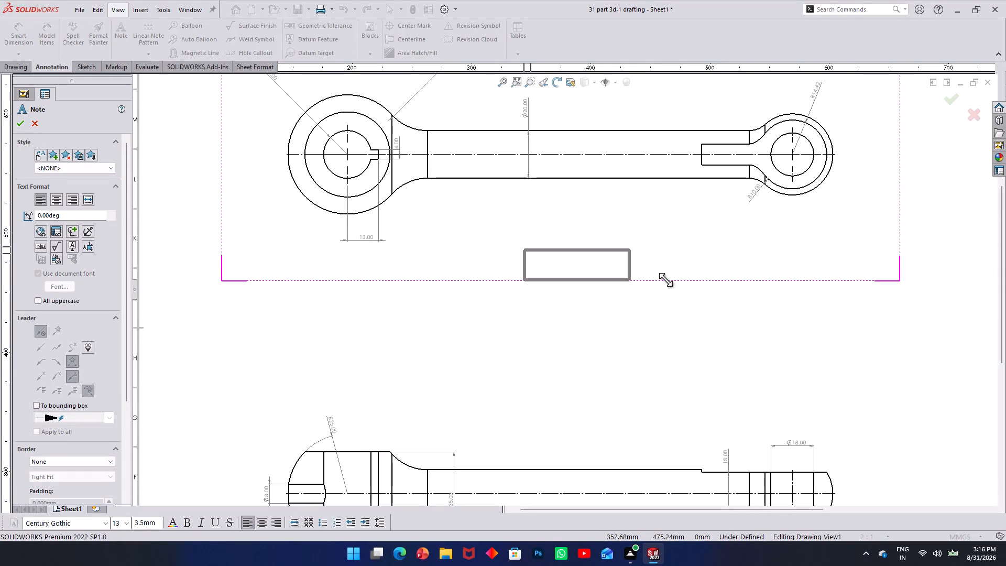
left_click_drag(666, 280, 668, 283)
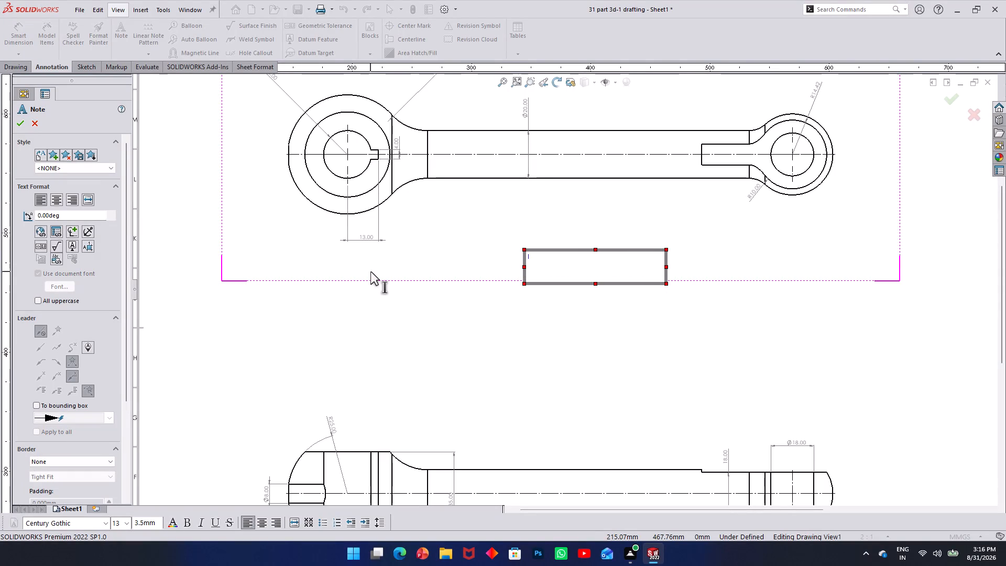
type("Fr")
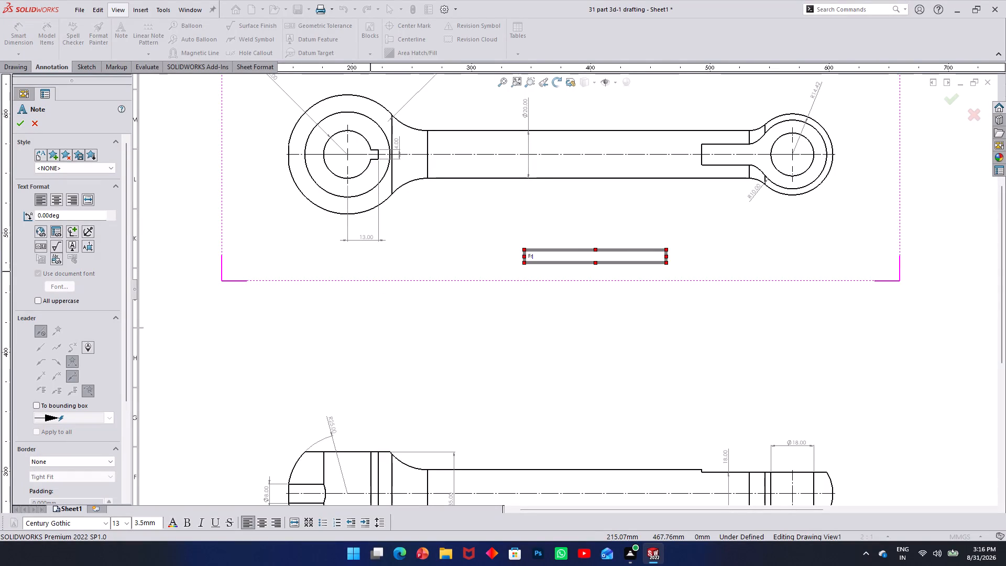
type("ont")
key("space")
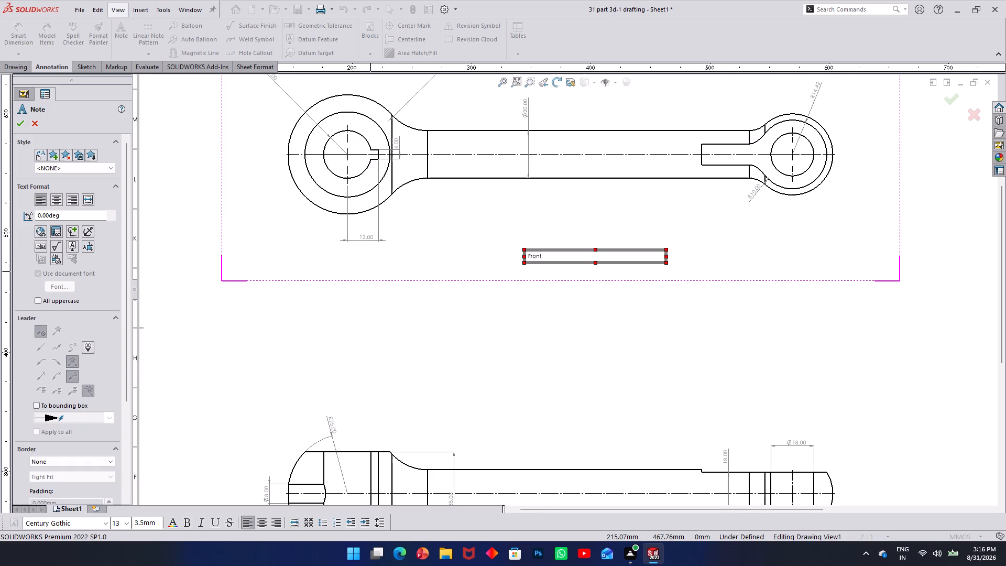
key("v")
type("iew")
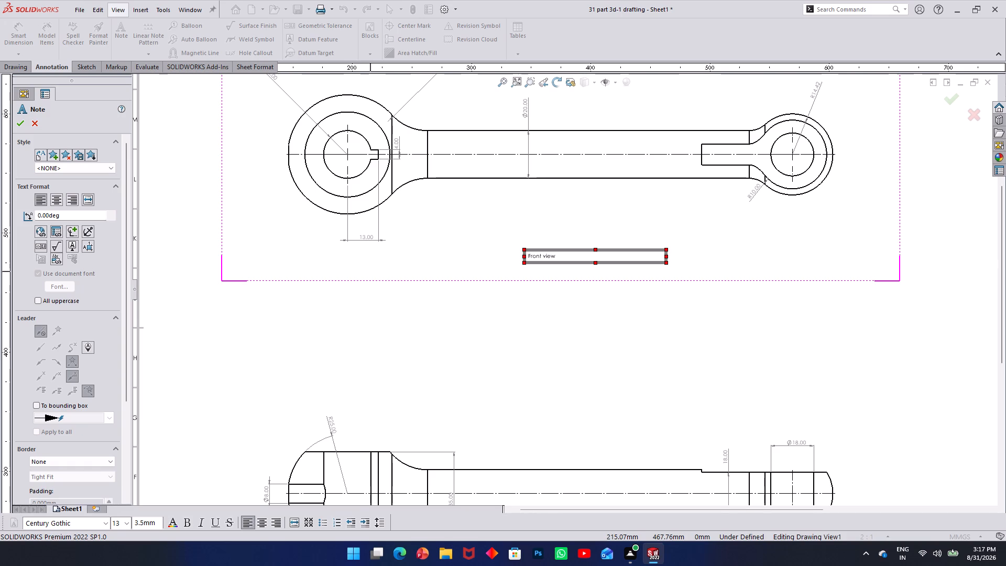
Add a second line reading "scale:1:2" to the upper view's note and finish that note.
key("space")
key("Return")
key("s")
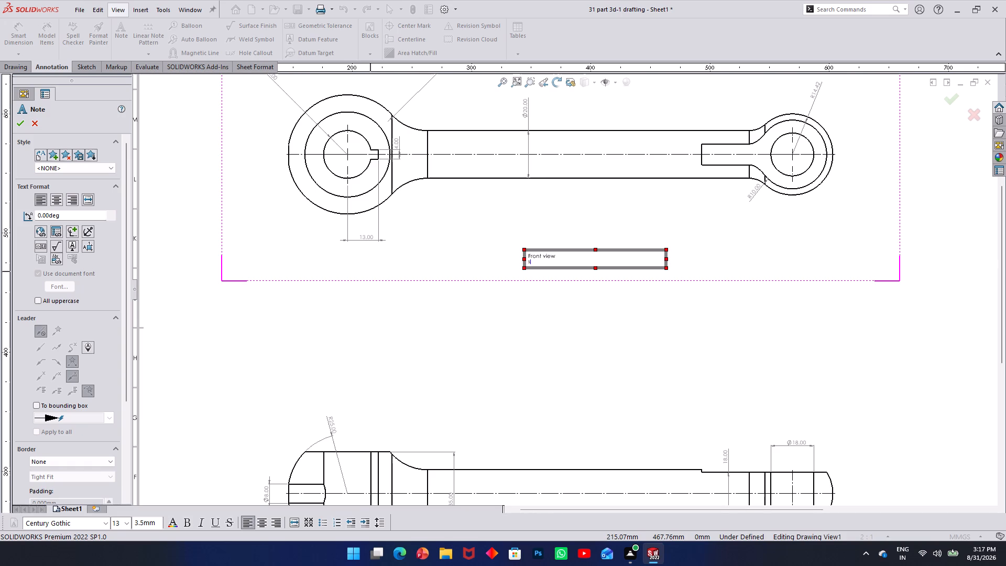
type("cale")
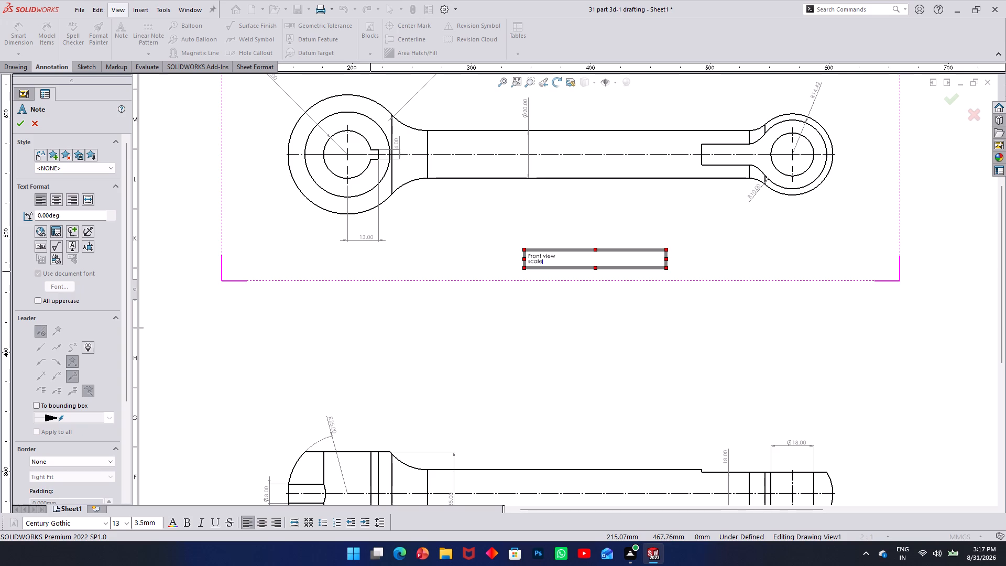
key("shift+colon")
key("1")
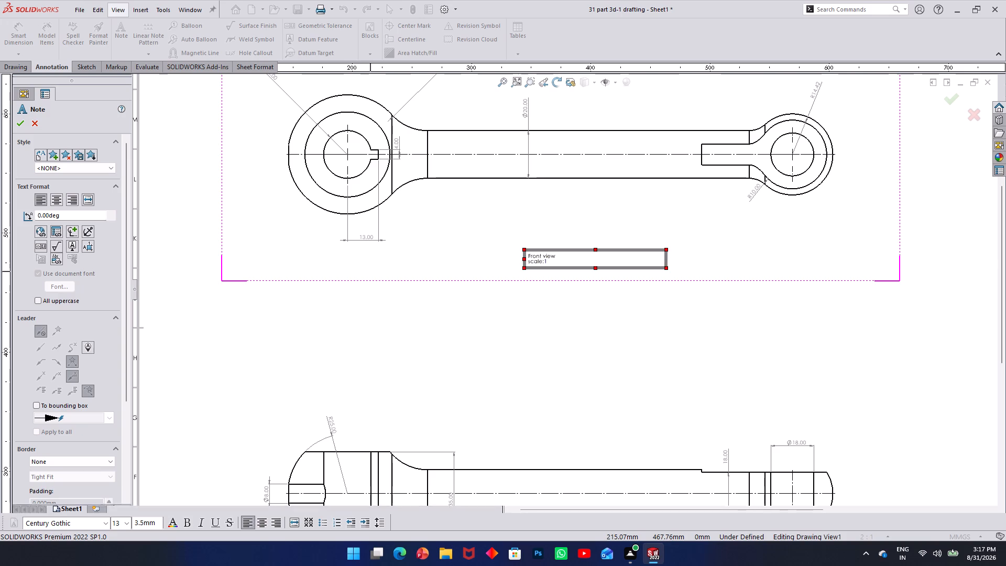
key("shift+colon")
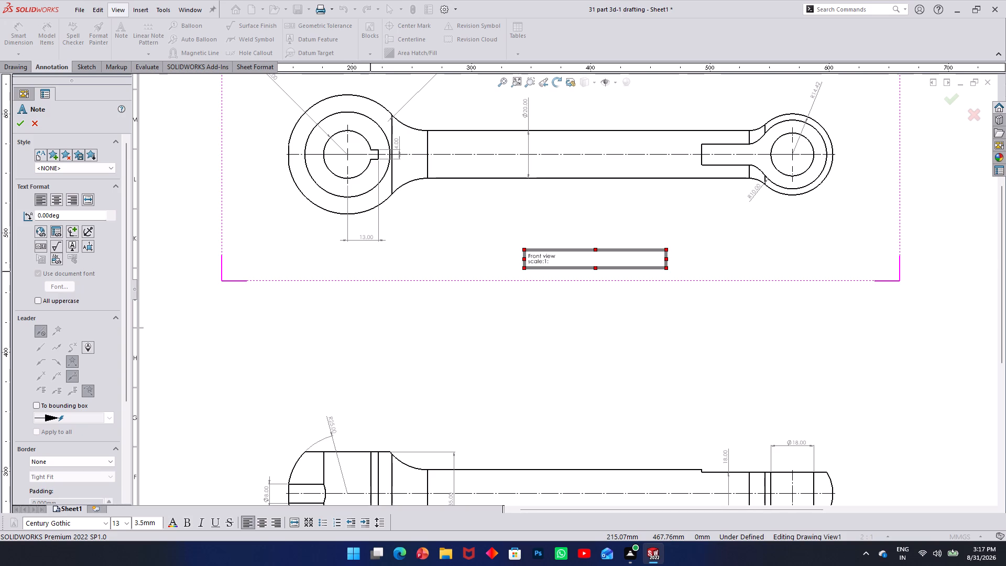
key("2")
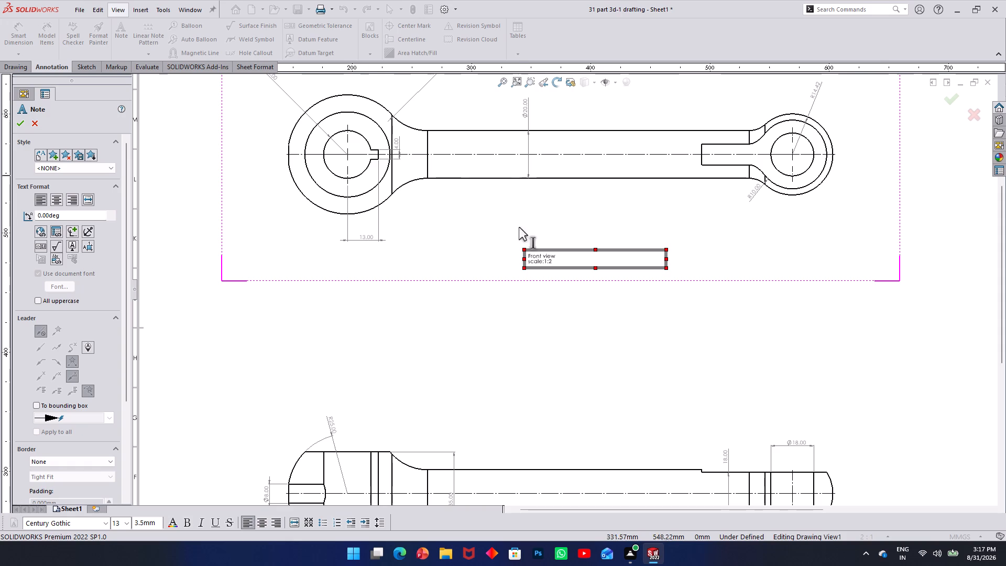
left_click(586, 316)
Place another note beneath the lower view and replace its carried-over text with "Top view".
scroll(568, 312, "up", 3)
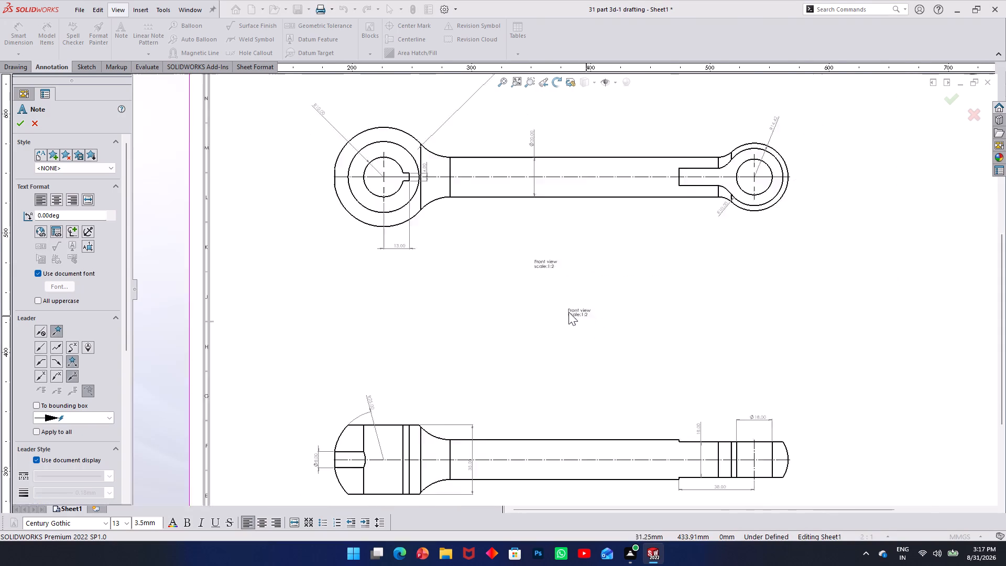
scroll(595, 333, "up", 2)
scroll(565, 422, "down", 3)
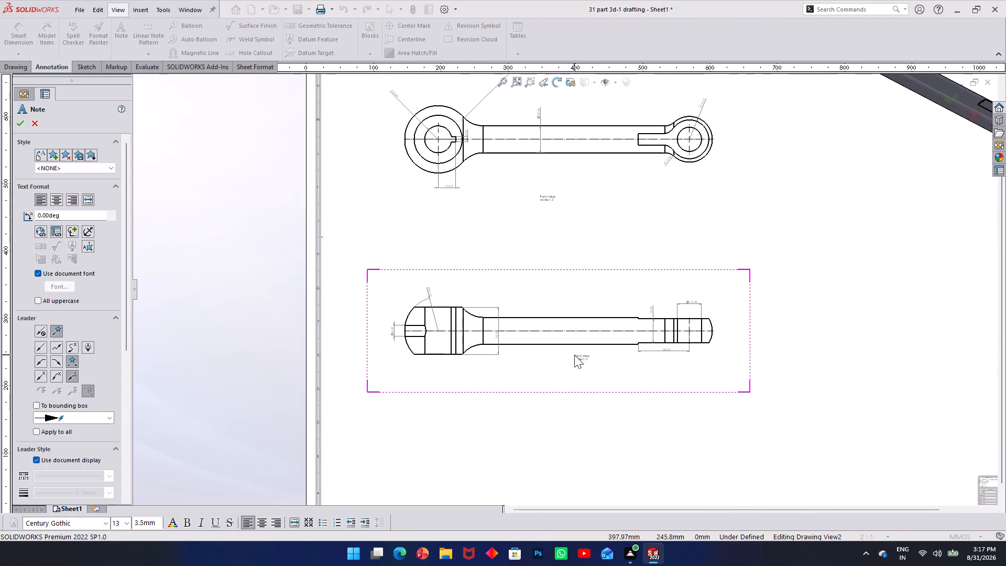
left_click(563, 369)
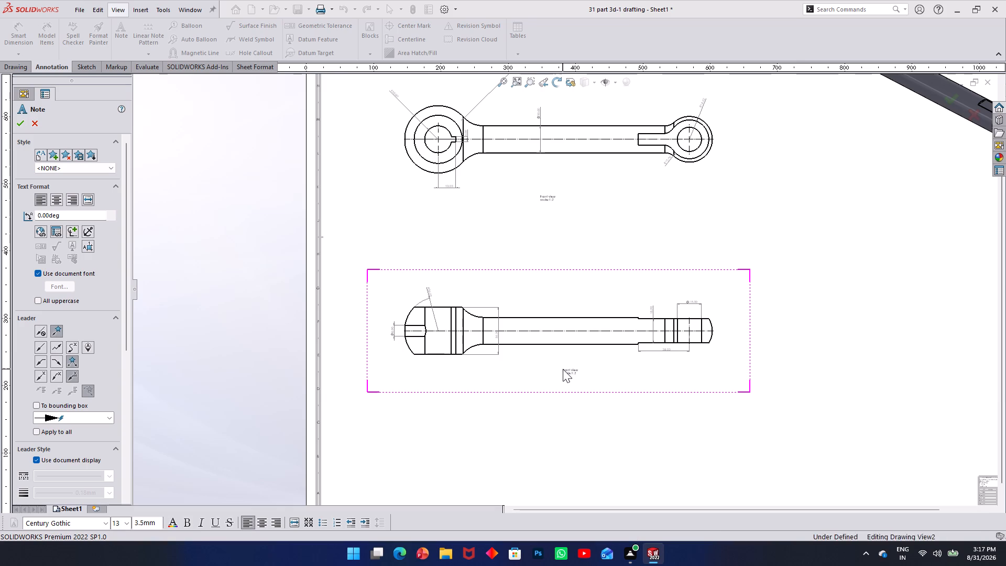
key("BackSpace")
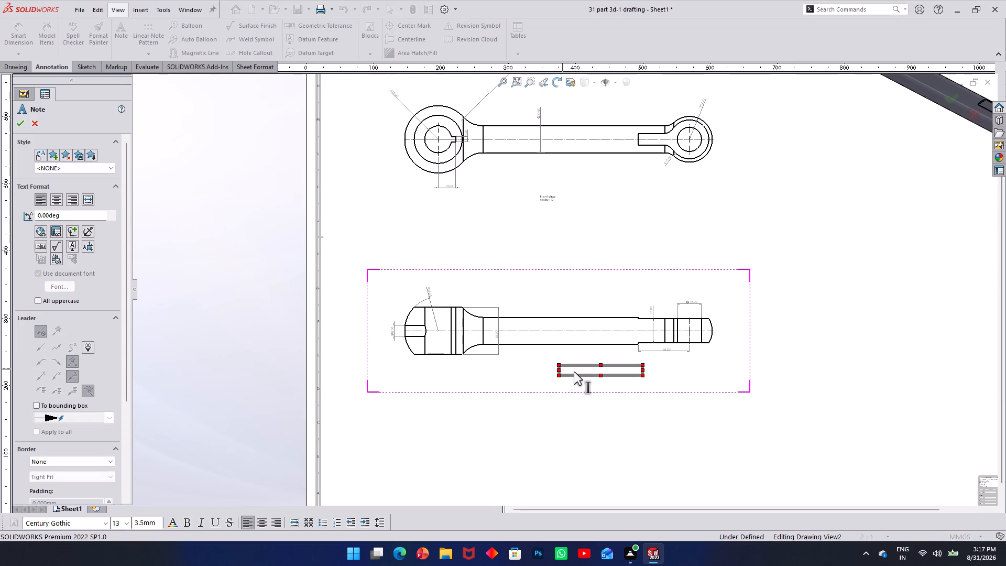
scroll(574, 372, "down", 9)
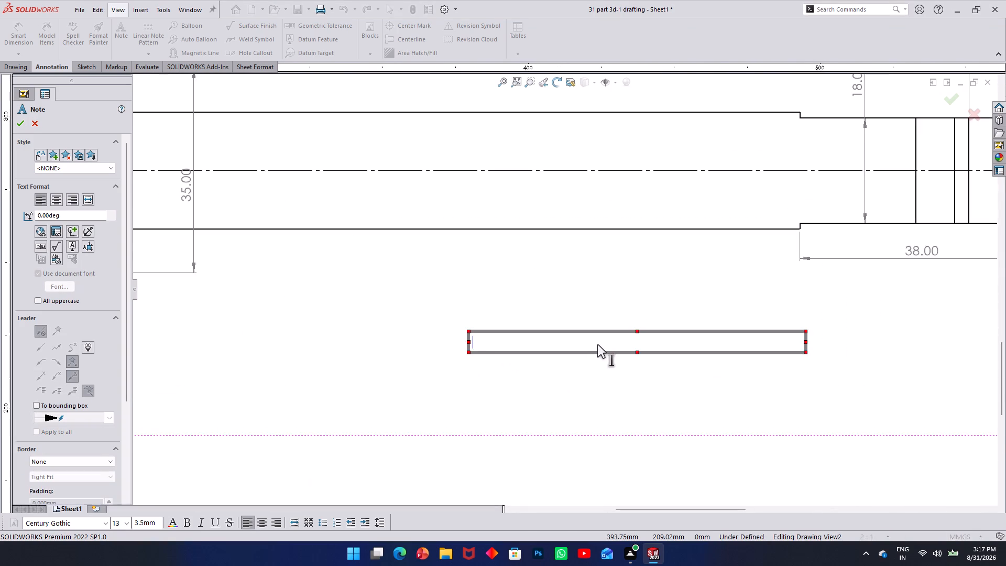
scroll(597, 344, "down", 2)
key("t")
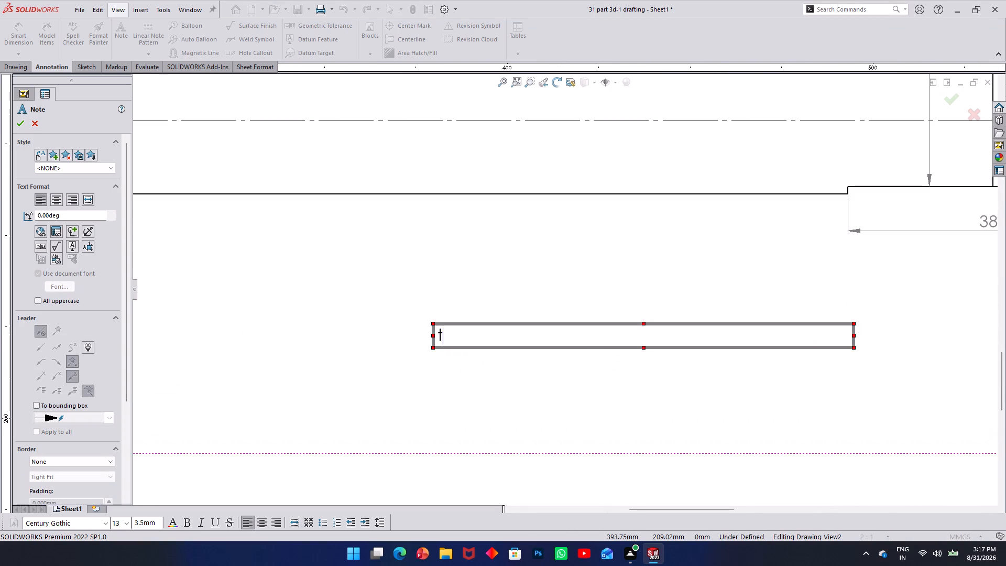
key("BackSpace")
key("shift+t")
type("op")
key("space")
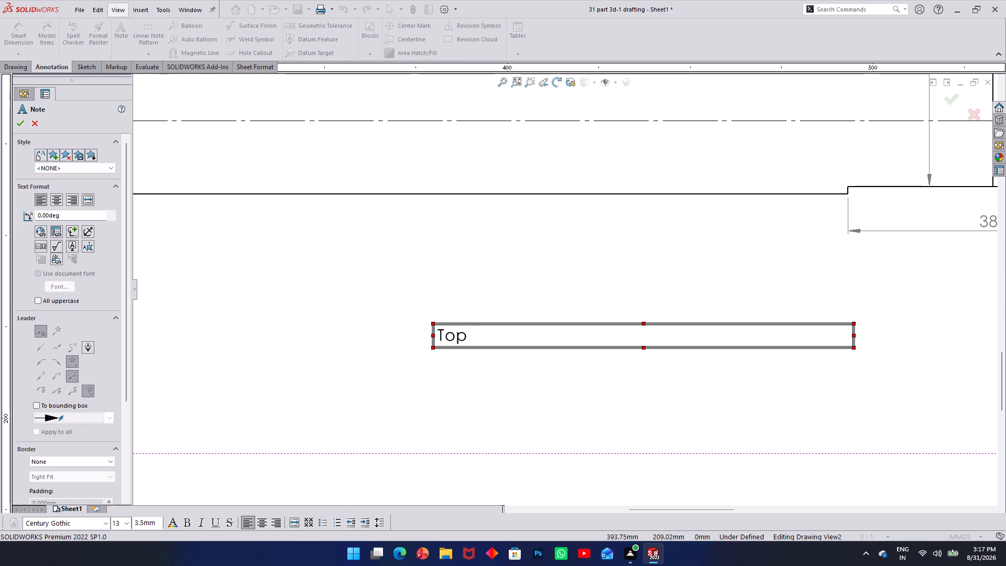
type("view")
Add a second line reading "scale:1:2" to the lower view's note and finish that note.
key("Return")
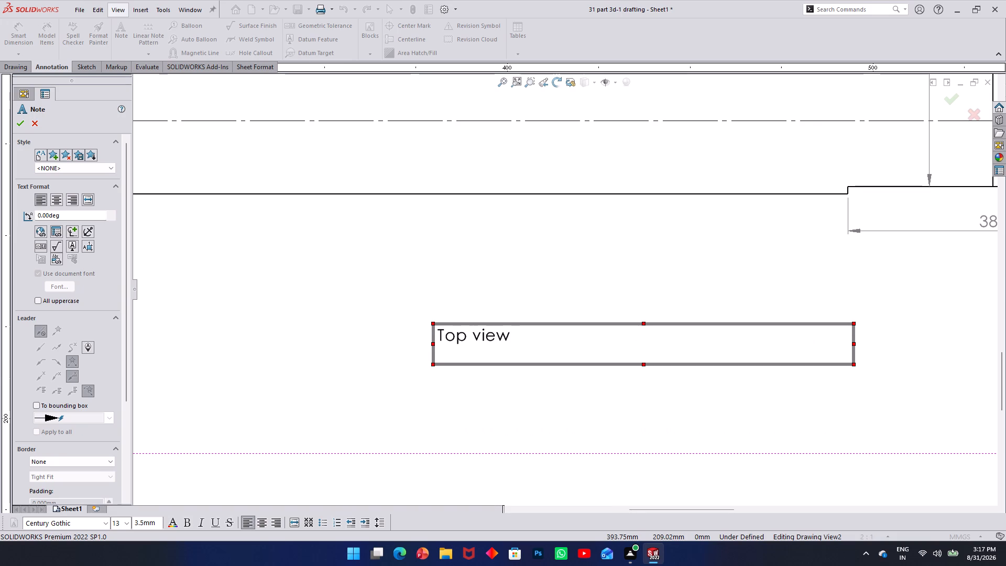
type("scale")
key("shift+colon")
key("1")
key("shift+colon")
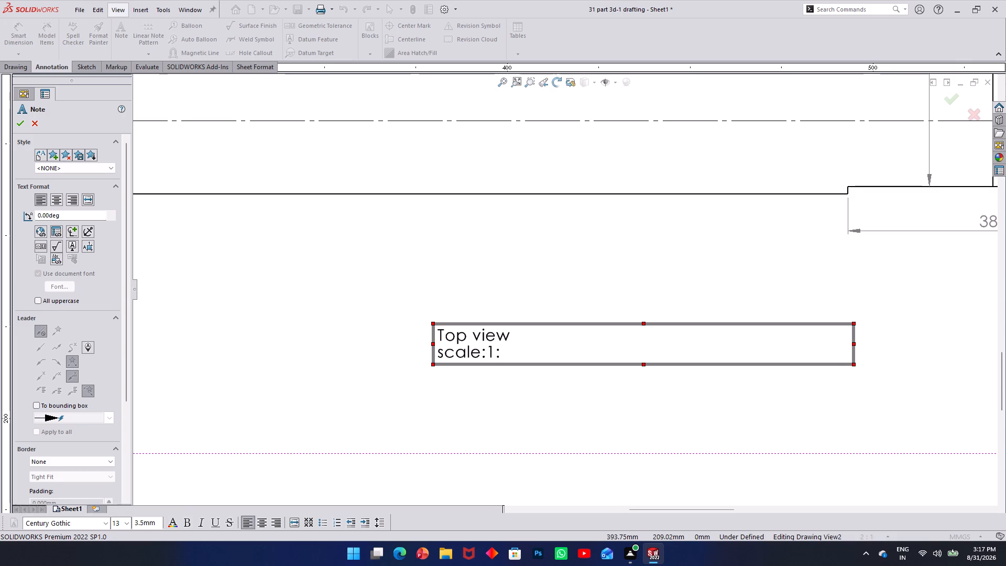
key("2")
left_click(506, 421)
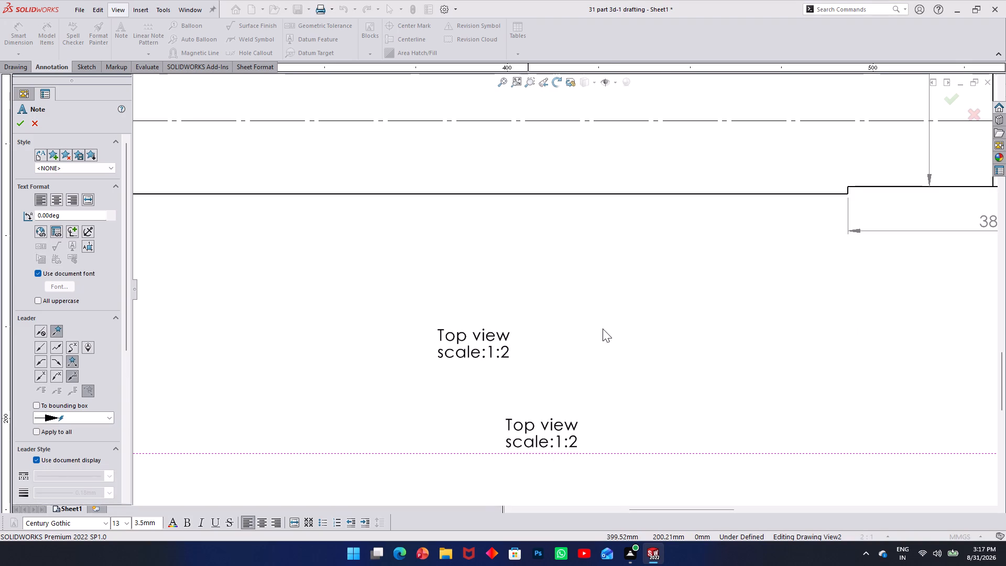
Place a note beneath the shaded 3D view and replace its carried-over text with "isometric view".
scroll(723, 297, "up", 11)
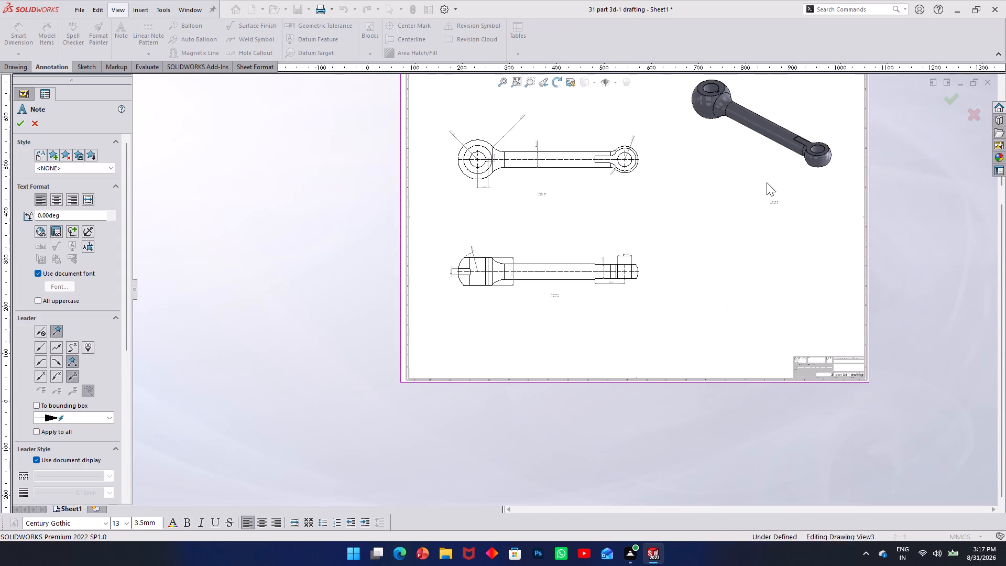
scroll(753, 182, "down", 3)
left_click(714, 178)
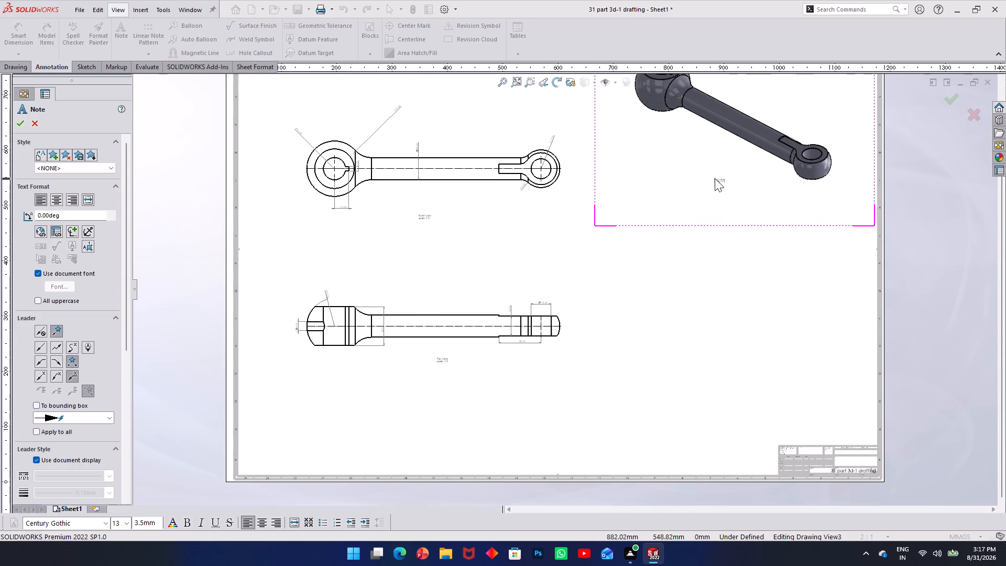
scroll(773, 157, "down", 4)
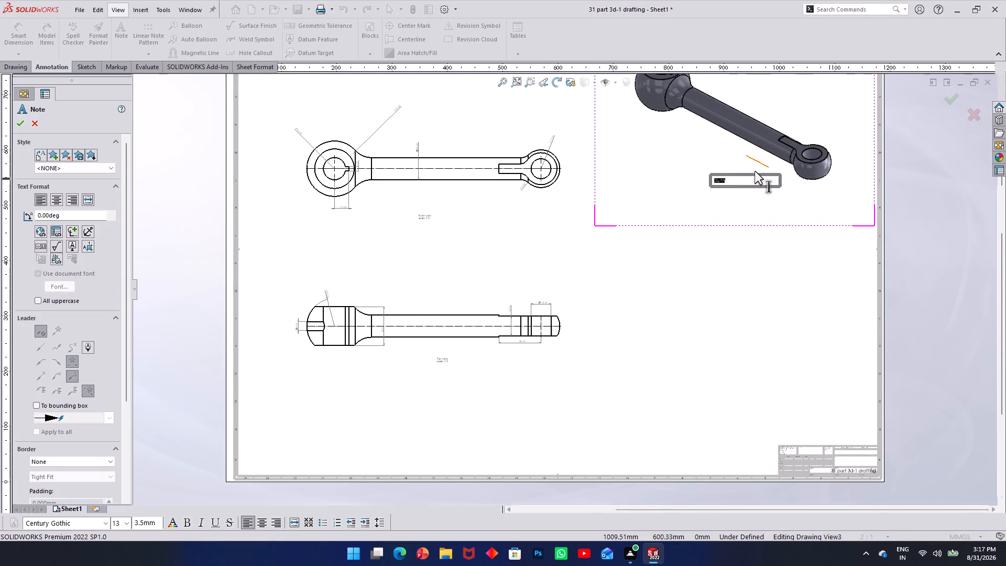
scroll(754, 171, "down", 2)
scroll(644, 256, "down", 3)
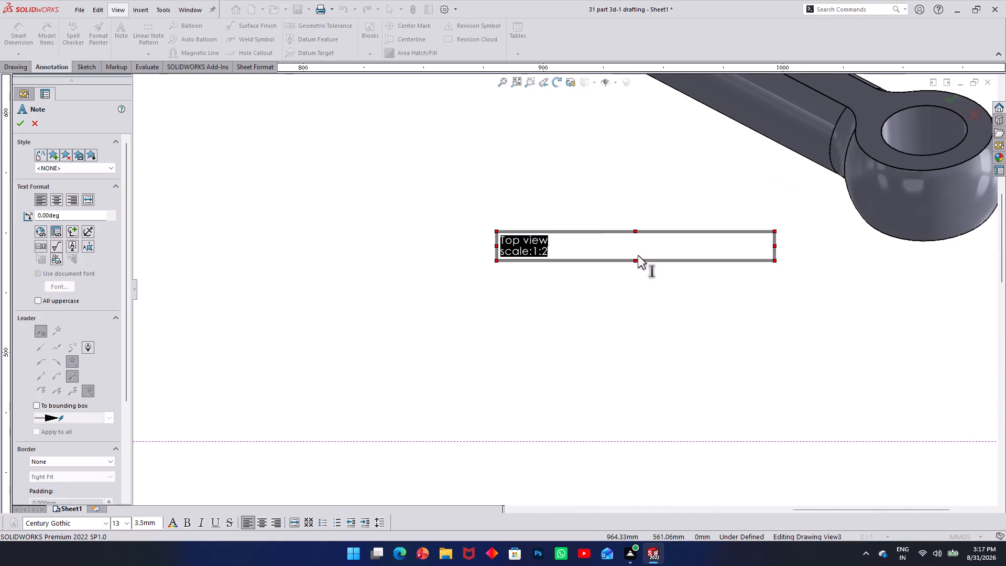
key("BackSpace")
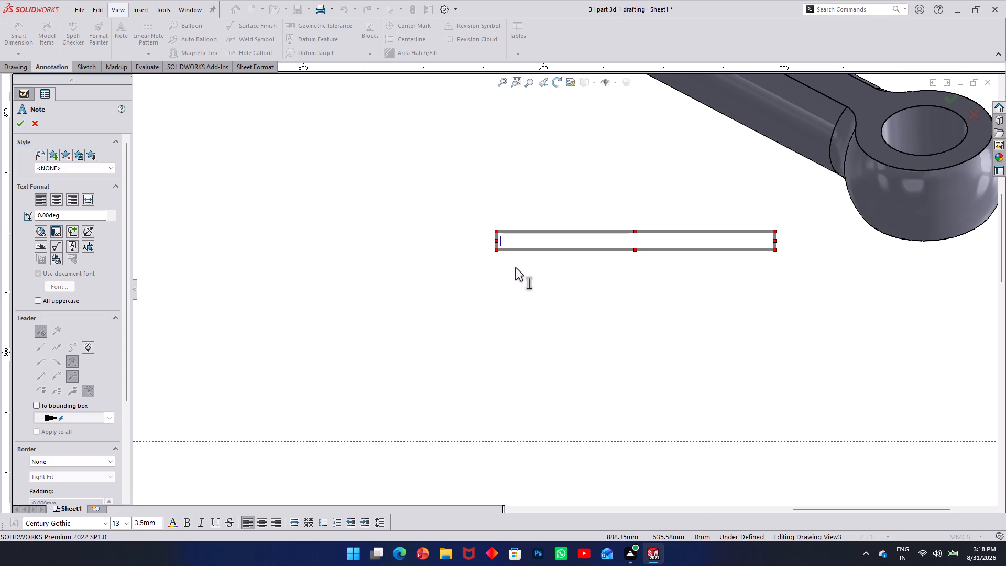
type("isometr")
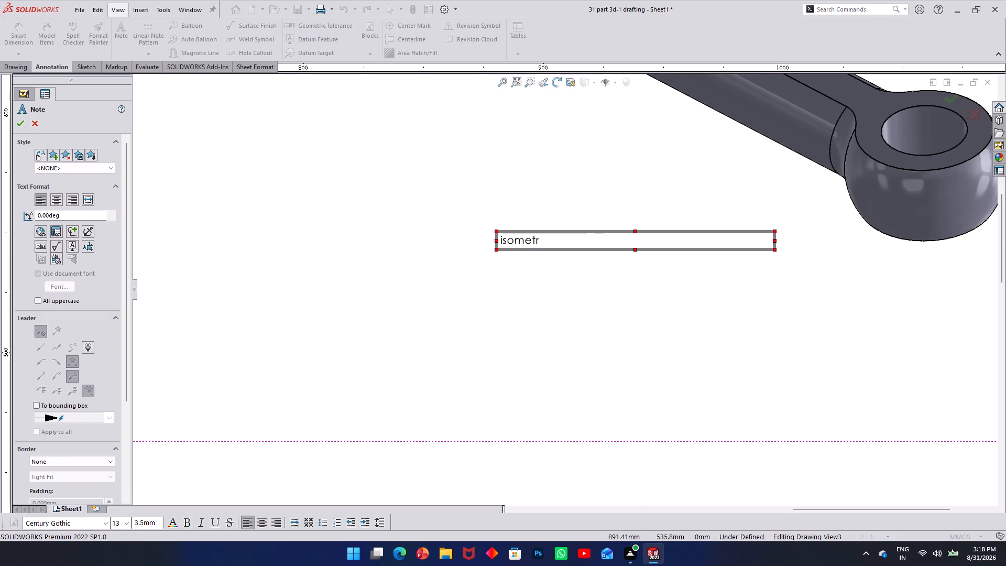
type("ic")
key("space")
type("vi")
type("ew")
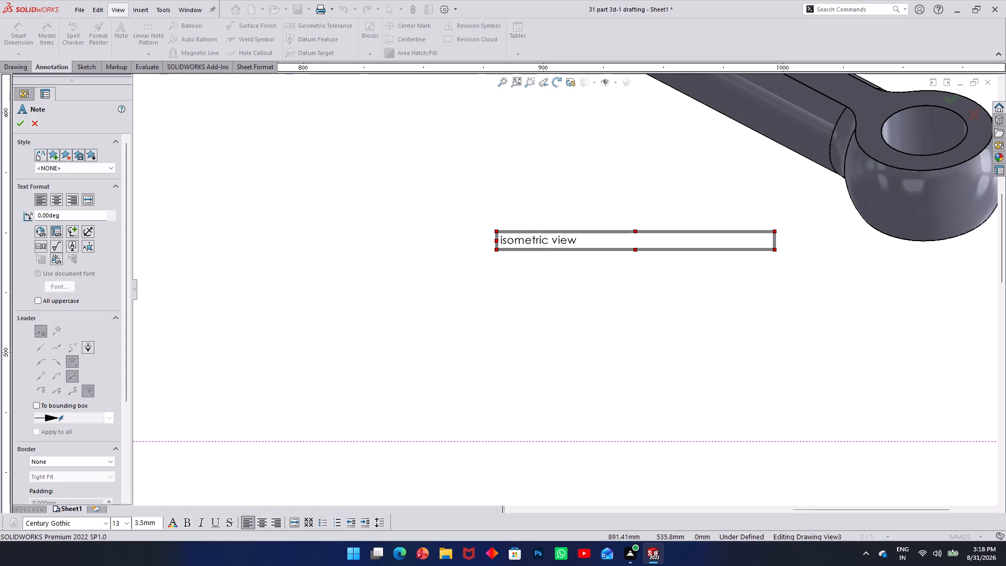
Add a second line reading "scale: 1:2" to the isometric view's note, finish it and end note placement.
key("Return")
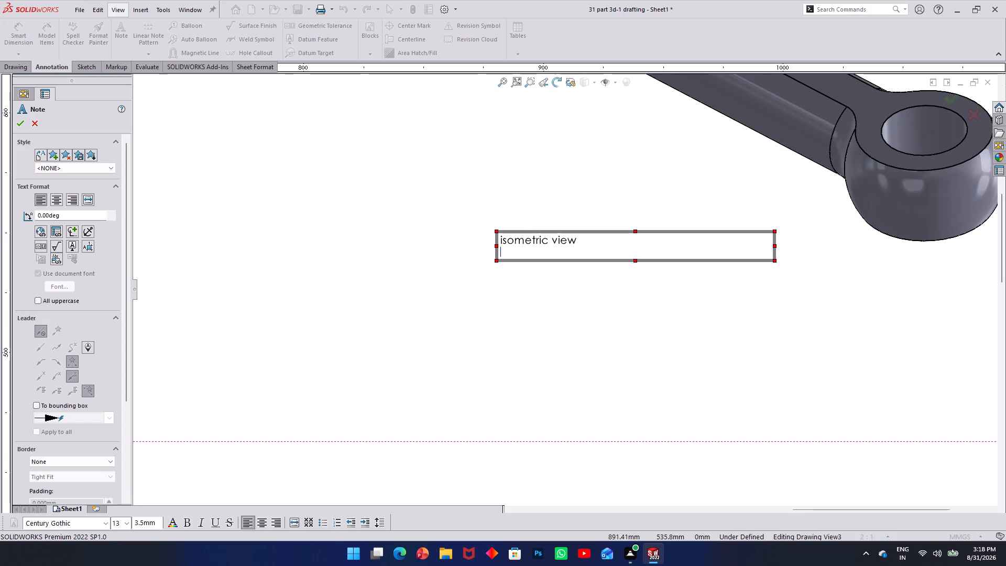
type("scale")
key("shift+colon")
key("space")
type("1")
key("shift+colon")
key("2")
key("Return")
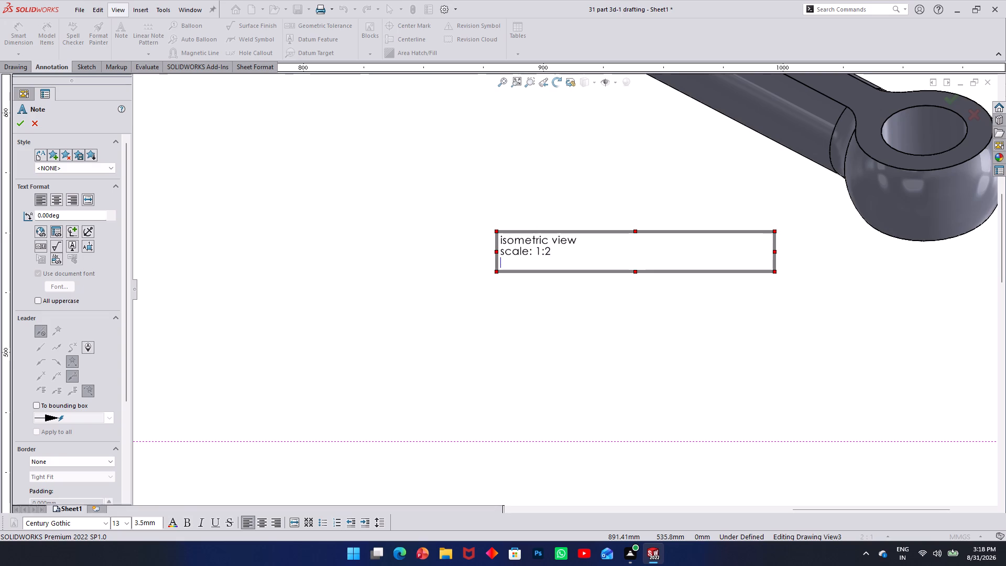
key("BackSpace")
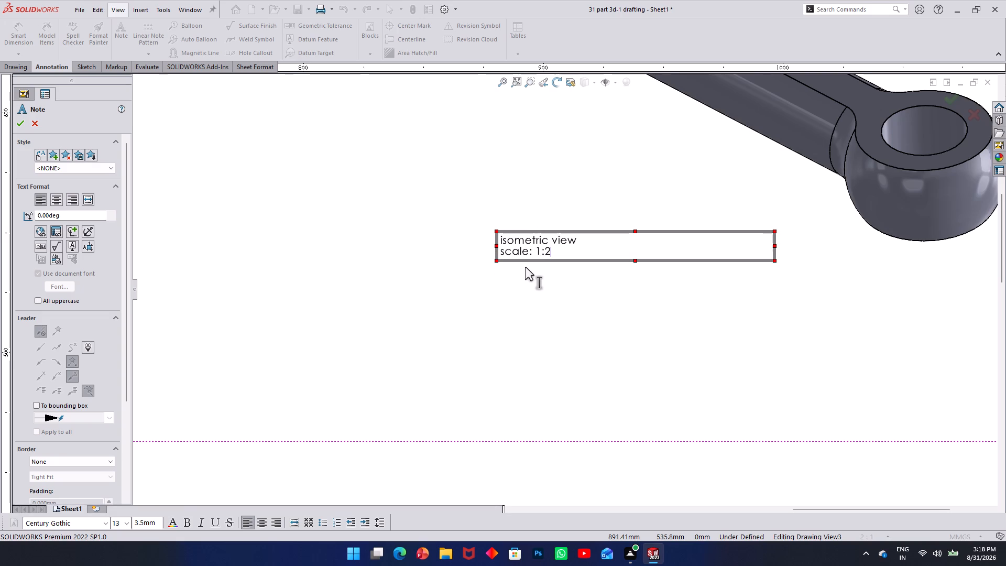
left_click(529, 307)
scroll(525, 305, "up", 6)
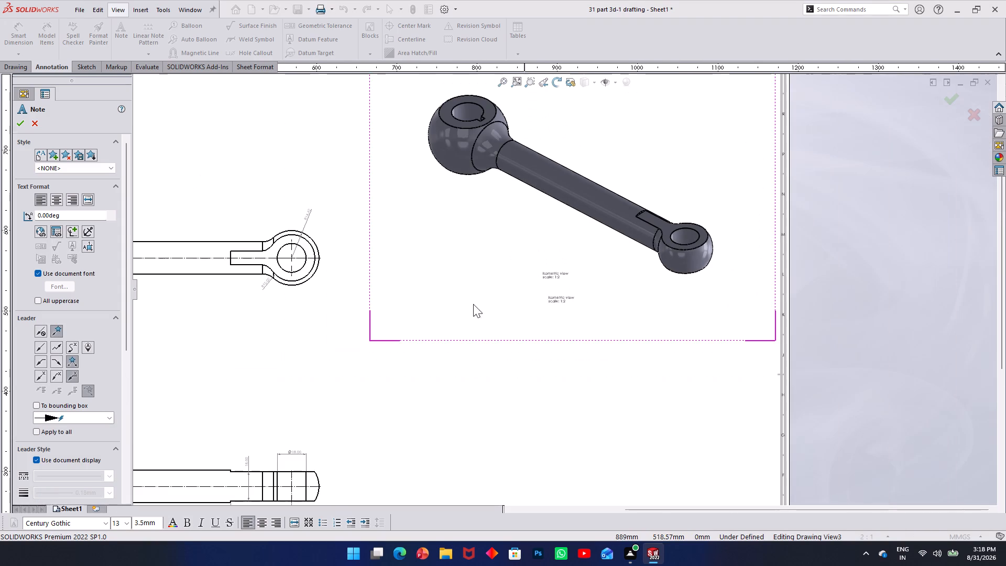
key("Escape")
In the document's drafting properties, set the font style for annotation notes to Bold.
scroll(300, 301, "up", 3)
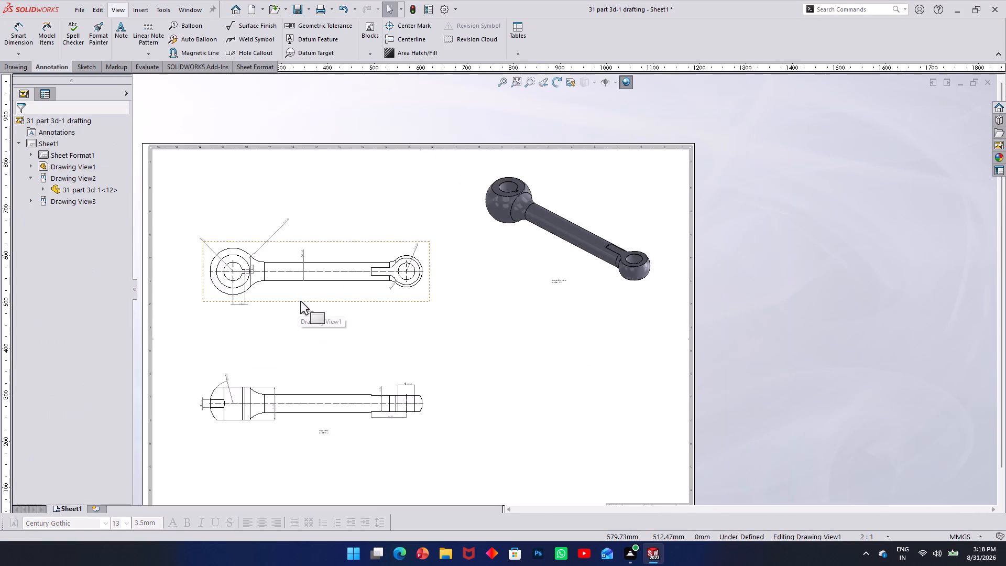
scroll(300, 301, "up", 2)
scroll(406, 270, "down", 2)
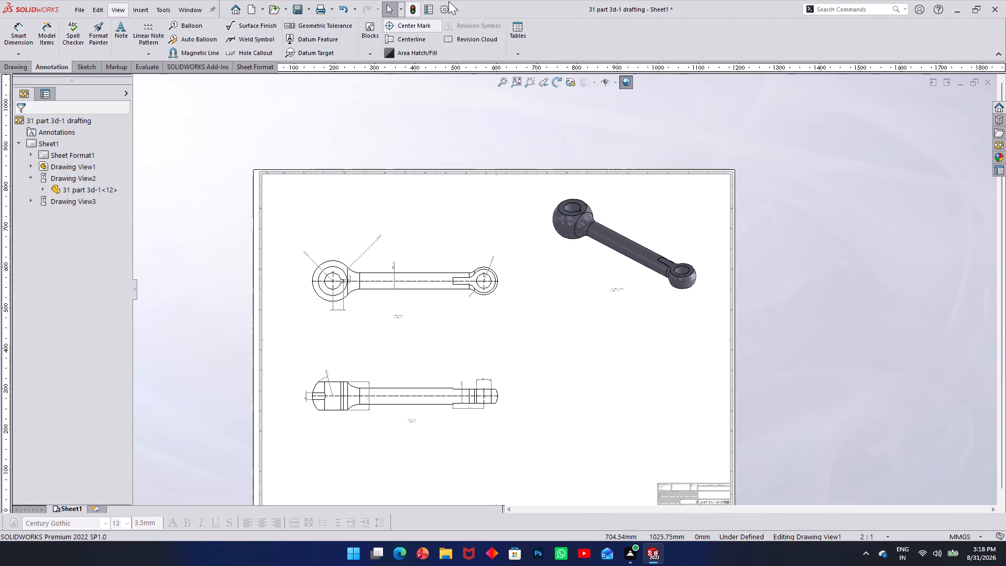
left_click(441, 6)
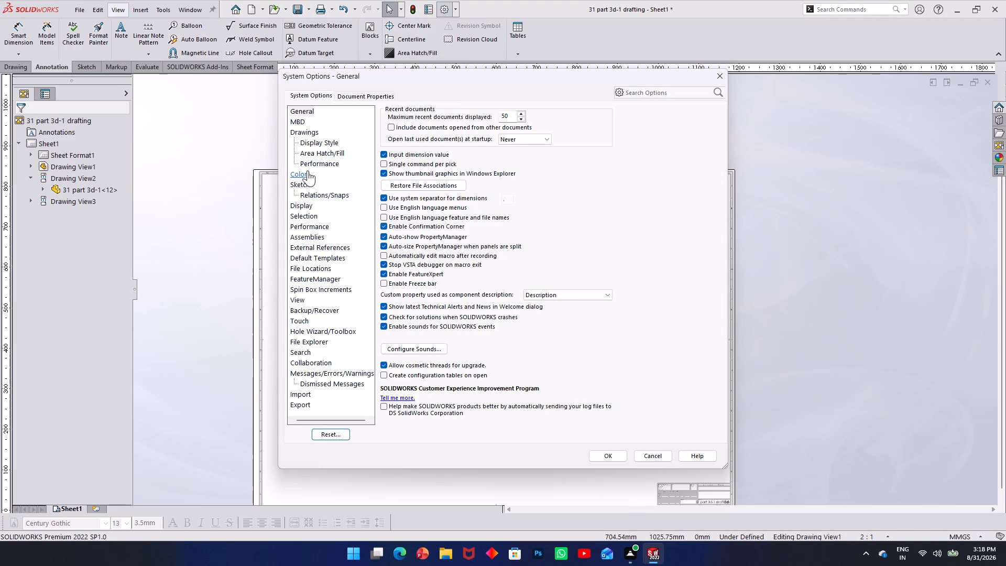
left_click(384, 101)
left_click(379, 97)
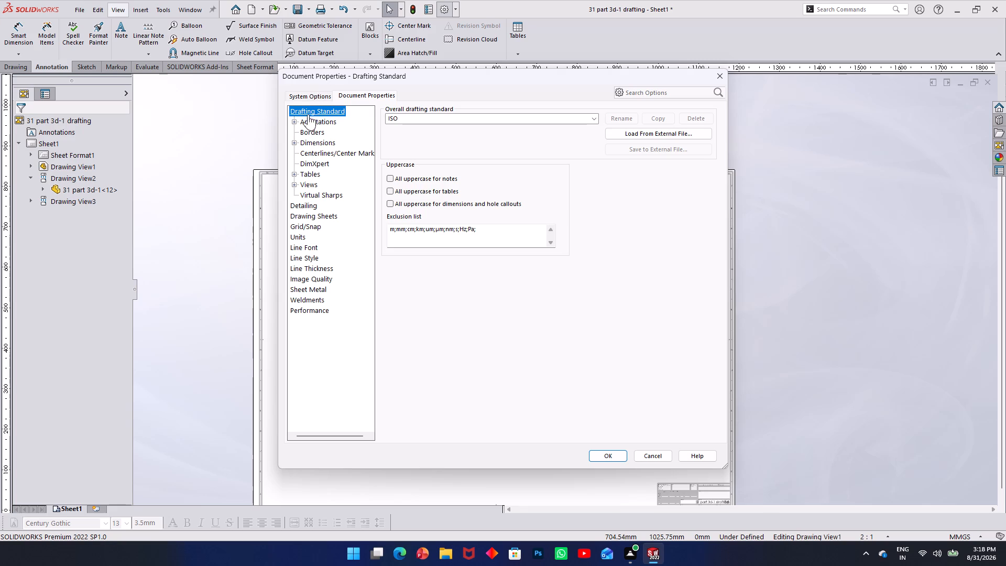
left_click(296, 142)
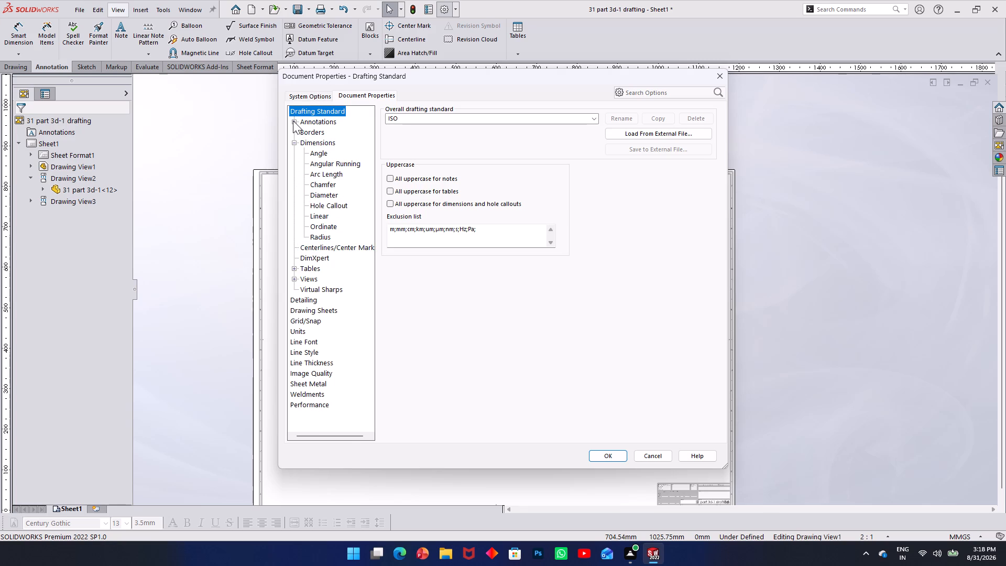
left_click(293, 121)
left_click(319, 169)
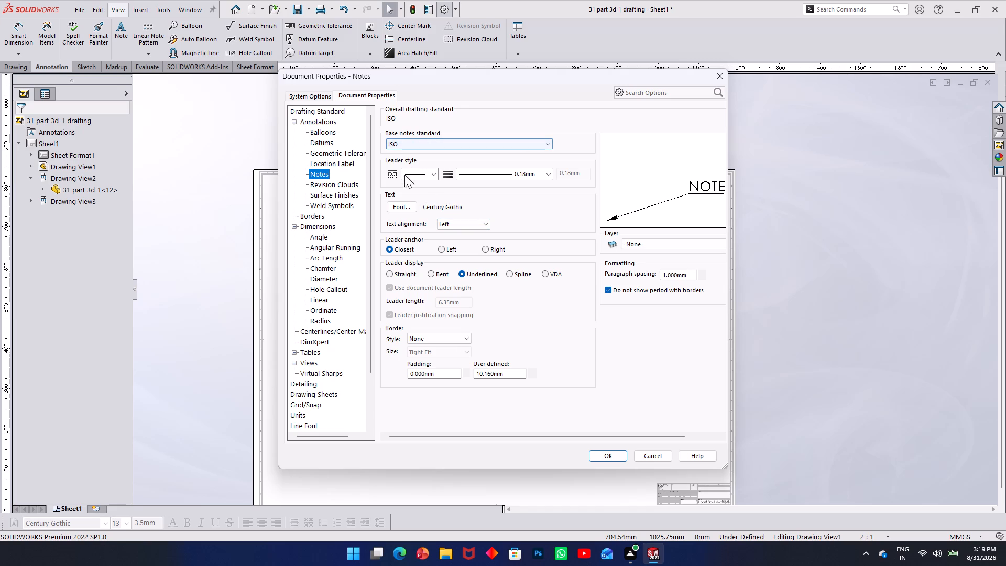
left_click(410, 208)
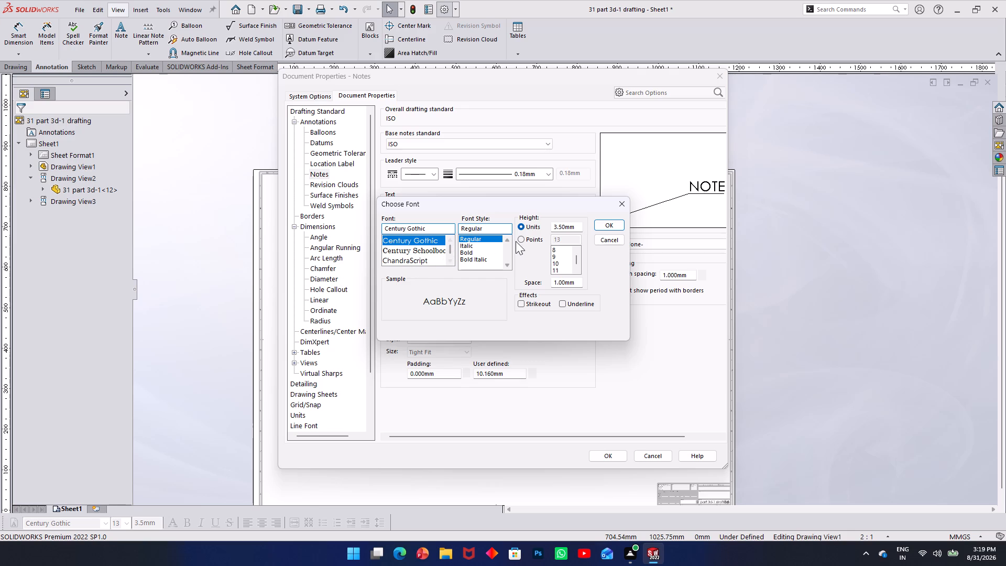
scroll(480, 248, "down", 2)
left_click(477, 258)
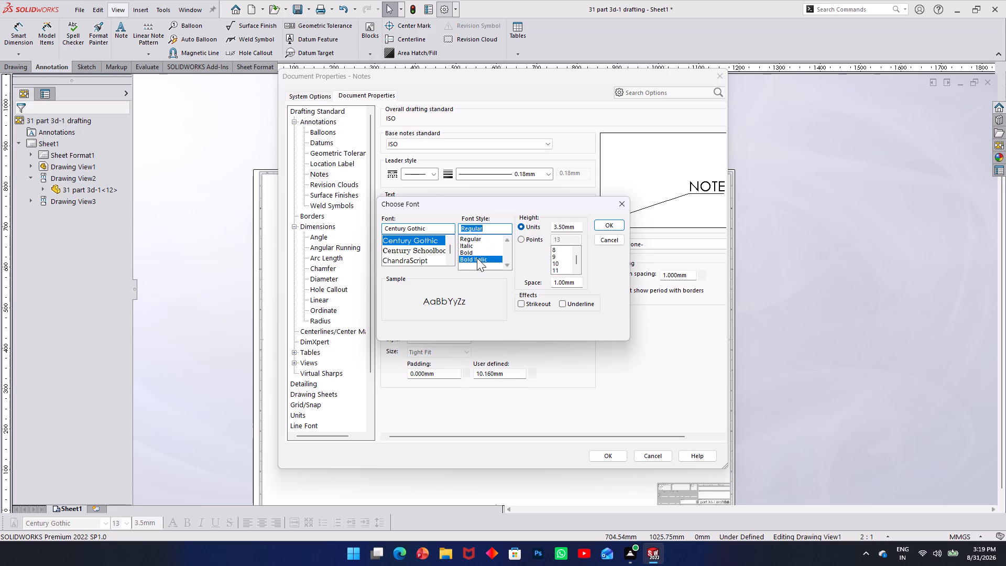
left_click(477, 253)
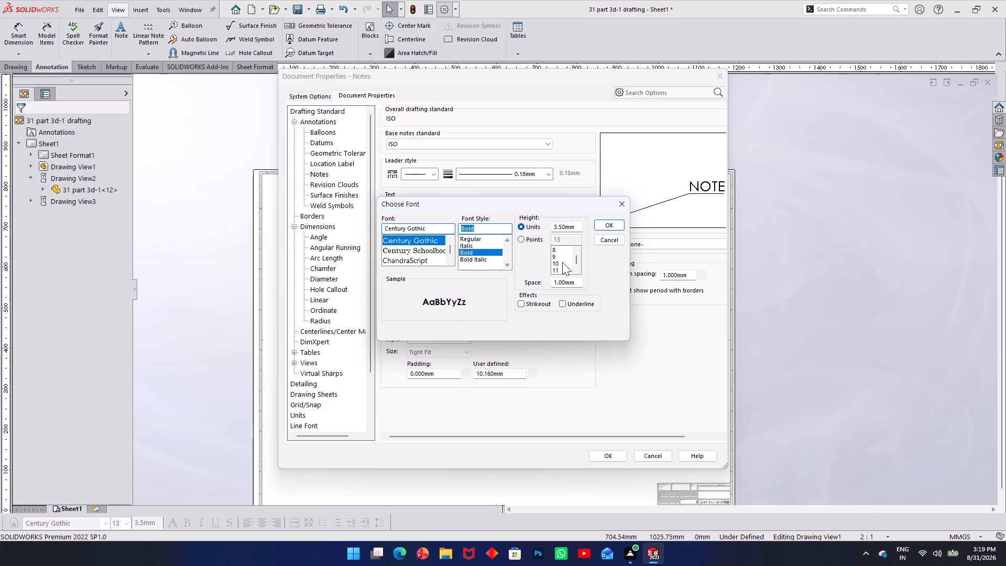
Set the document note text height to 28 points and apply the document properties.
scroll(569, 268, "down", 4)
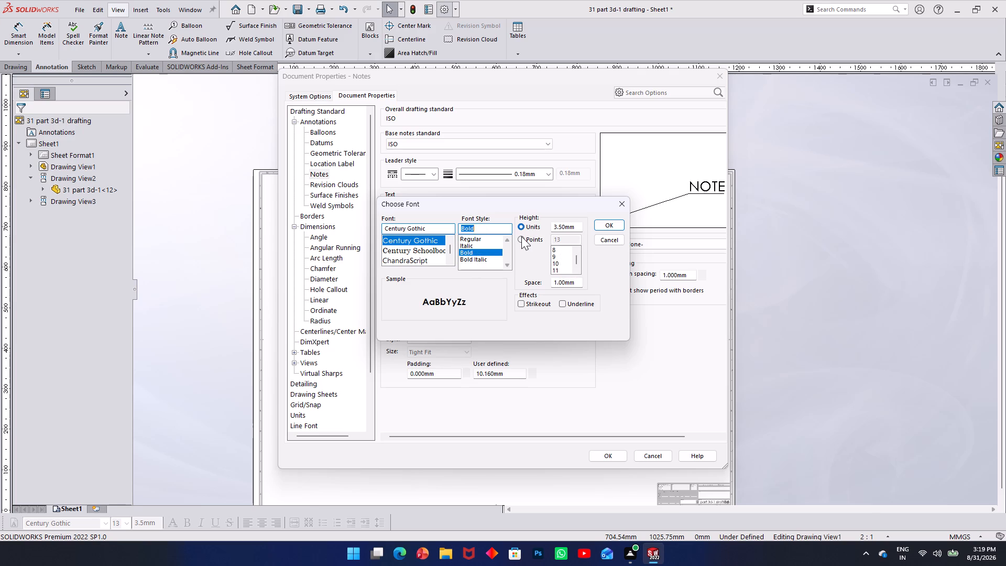
left_click(521, 236)
scroll(577, 261, "down", 4)
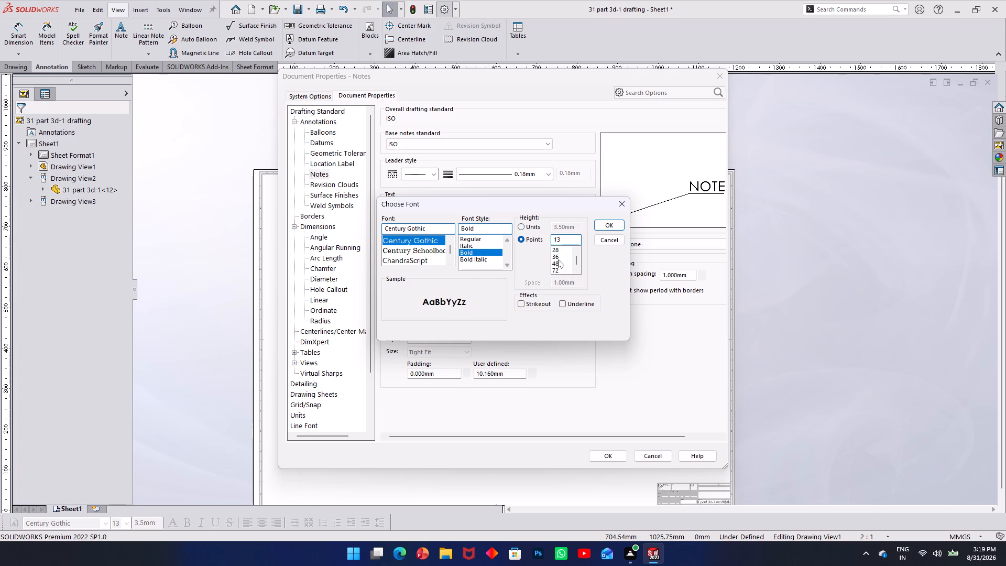
left_click(558, 252)
left_click(606, 221)
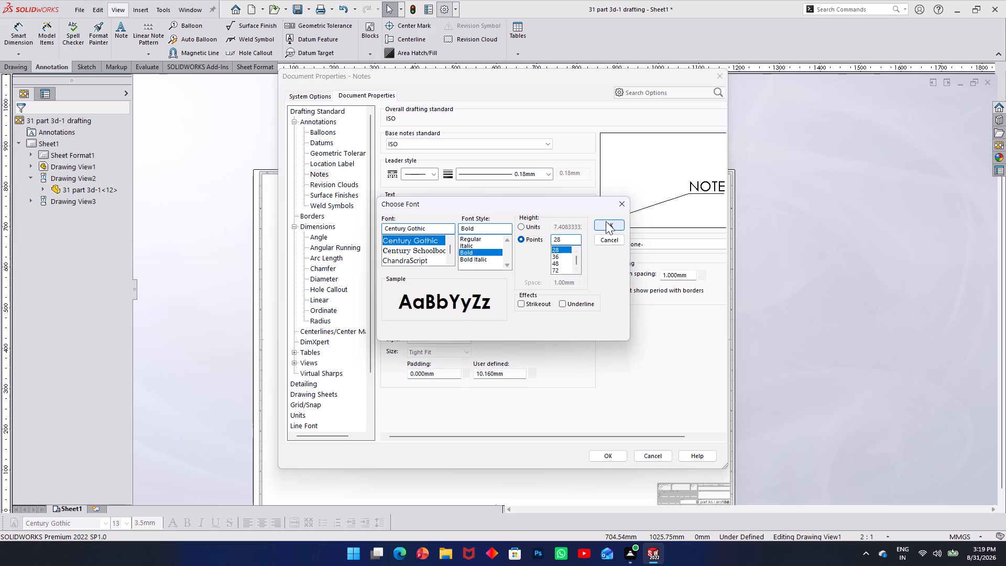
left_click(600, 457)
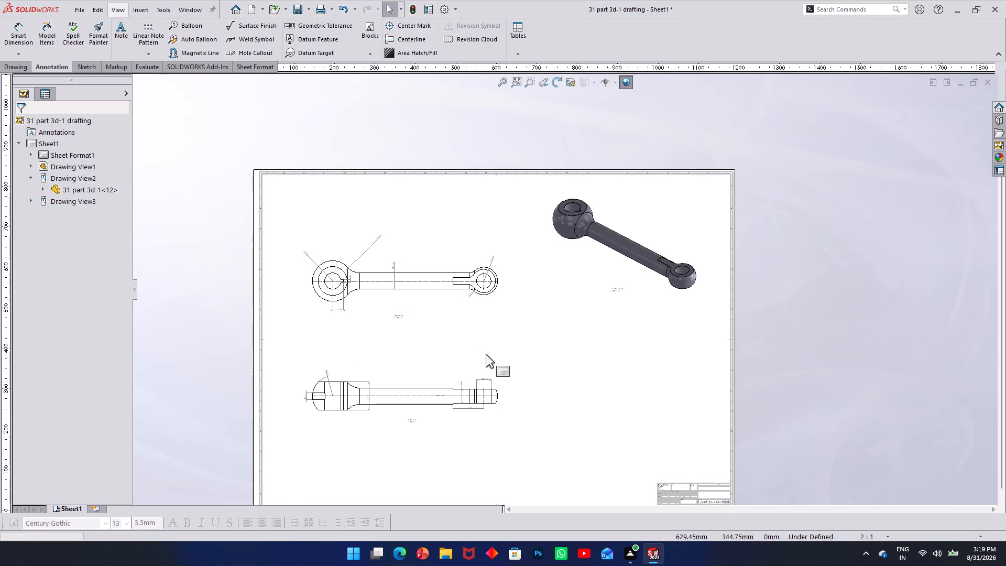
left_click(511, 334)
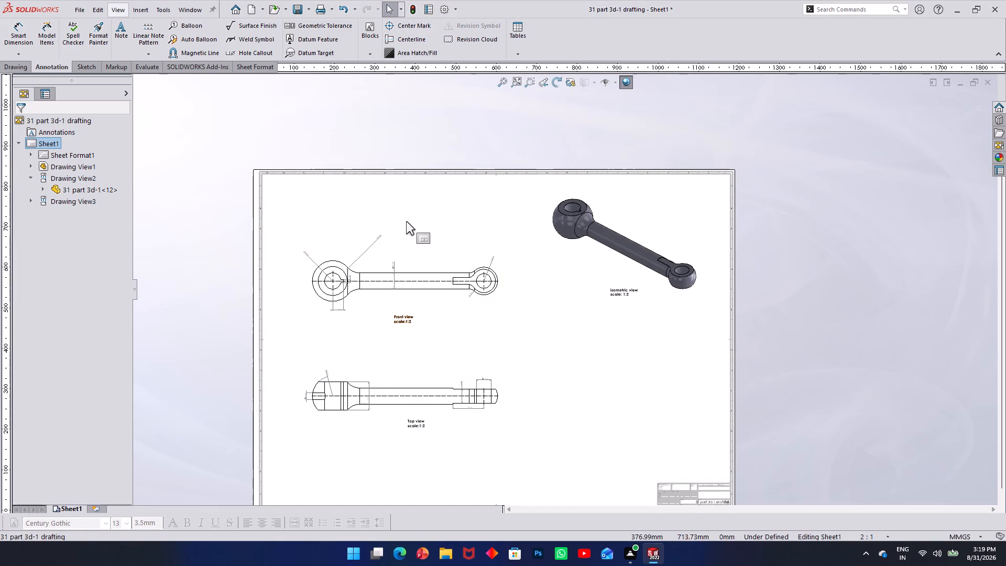
In the document properties, set the text height for all dimensions to 36 points.
left_click(442, 12)
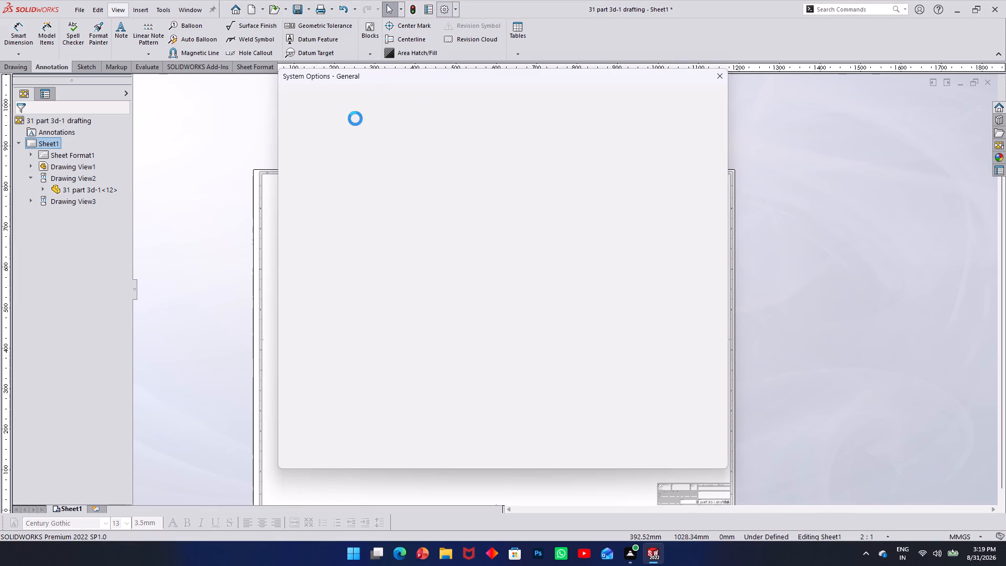
left_click(351, 100)
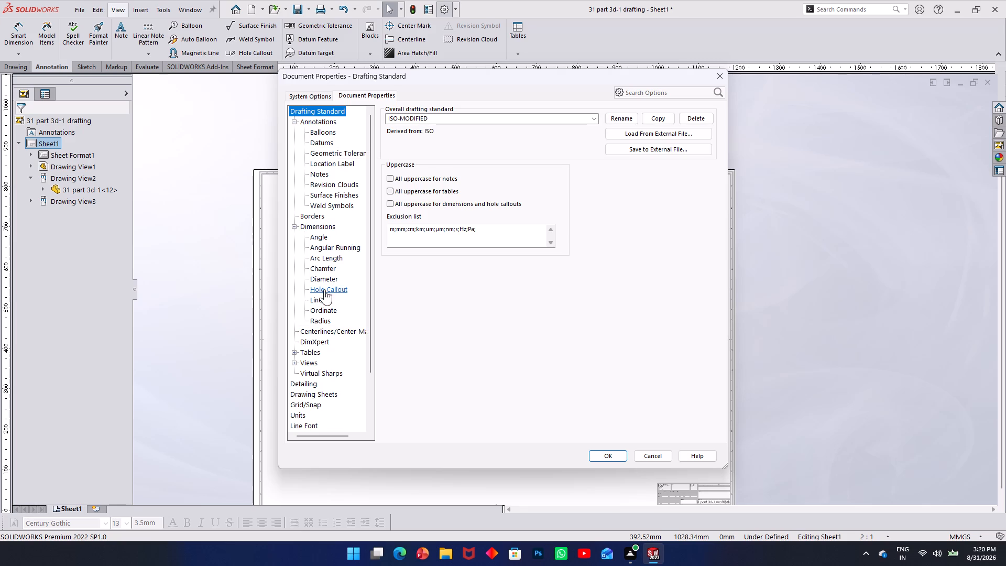
left_click(312, 222)
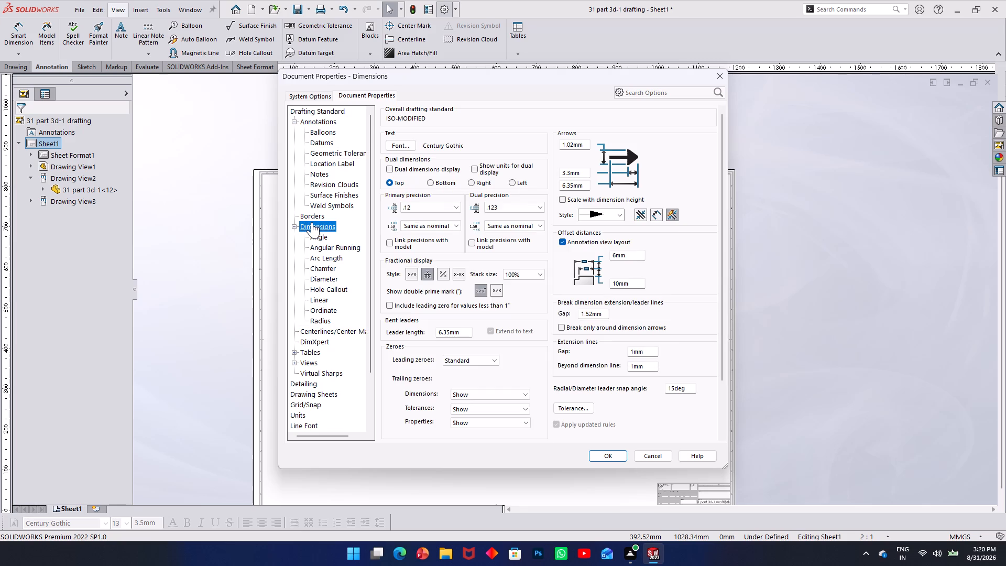
left_click(395, 148)
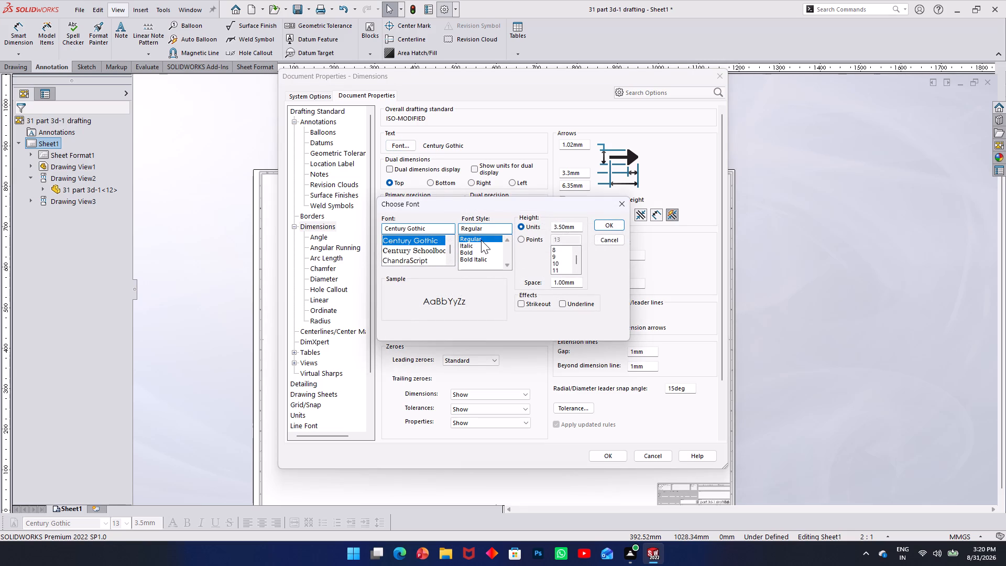
scroll(559, 257, "down", 4)
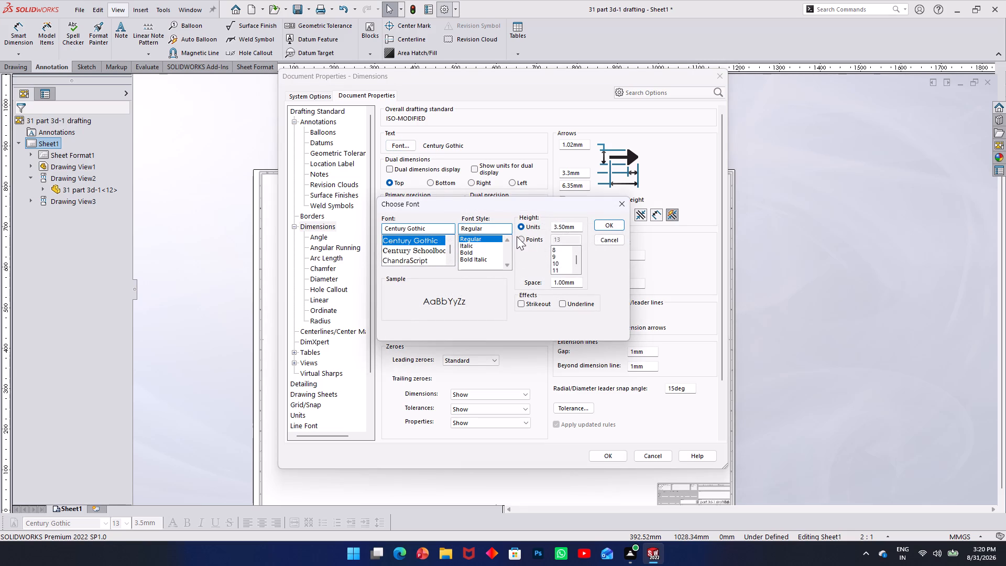
left_click(522, 237)
scroll(577, 270, "down", 7)
left_click(559, 261)
left_click(564, 253)
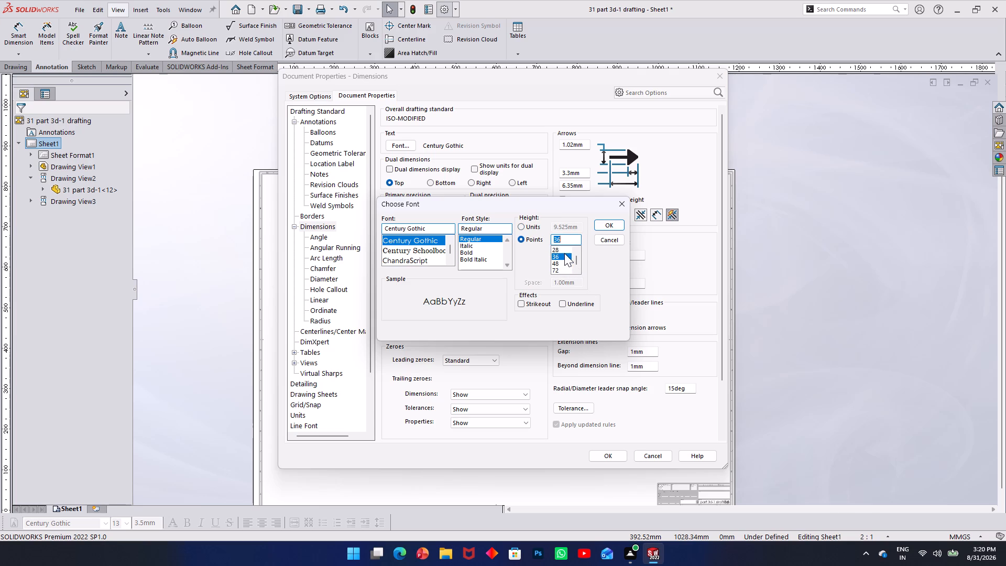
left_click(610, 225)
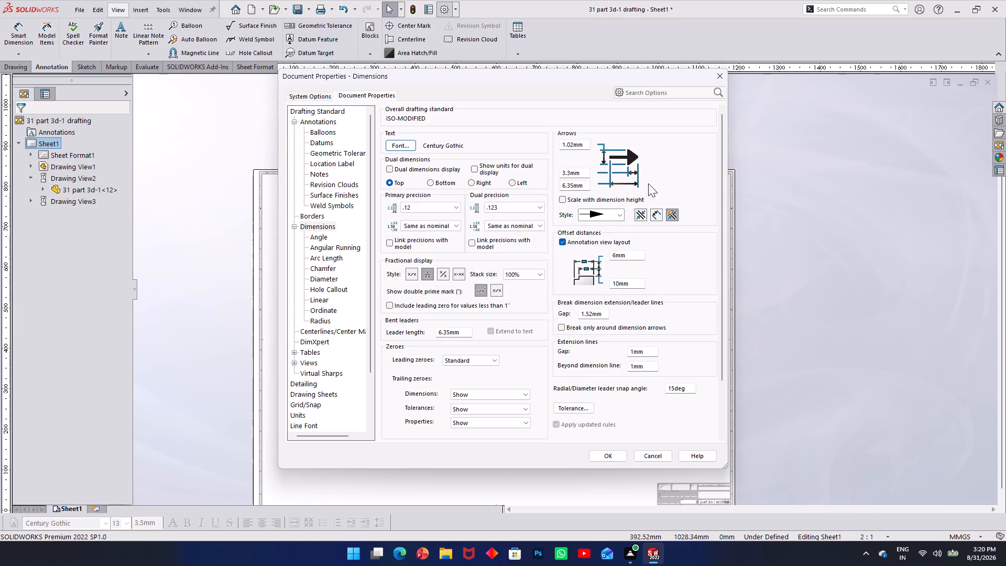
Set the dimension font style to Bold and apply the document properties to the drawing.
left_click(403, 146)
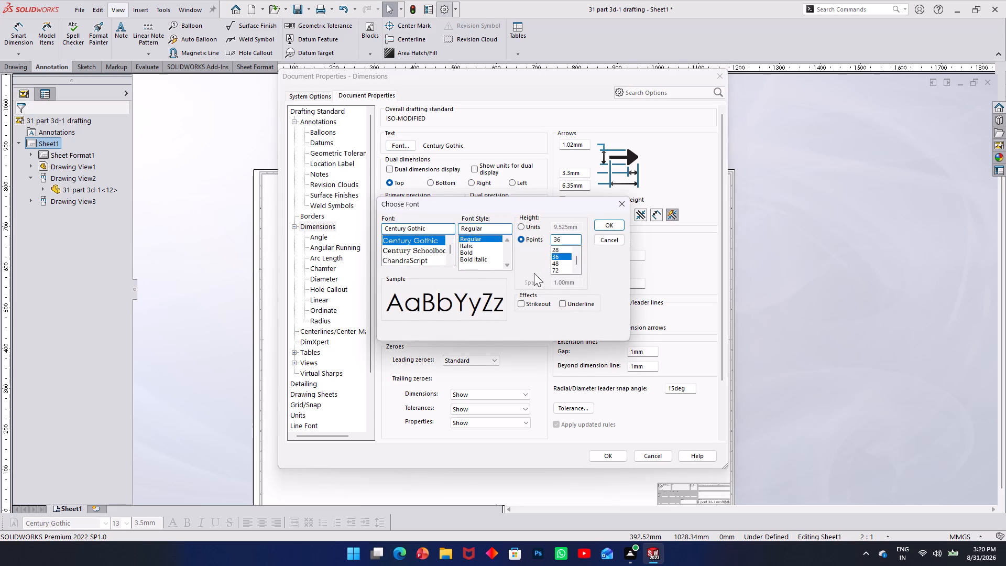
left_click(475, 249)
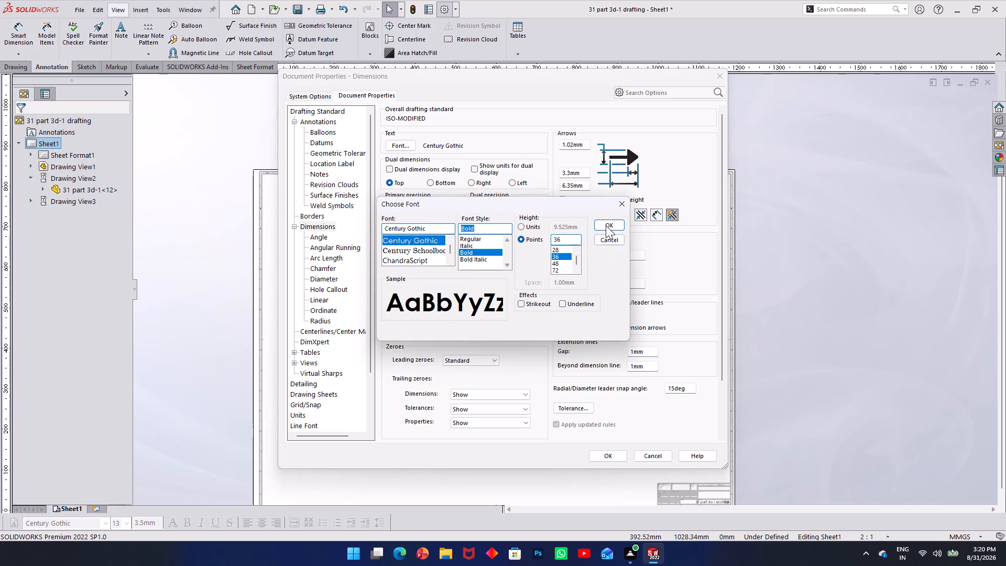
left_click(606, 225)
left_click(607, 449)
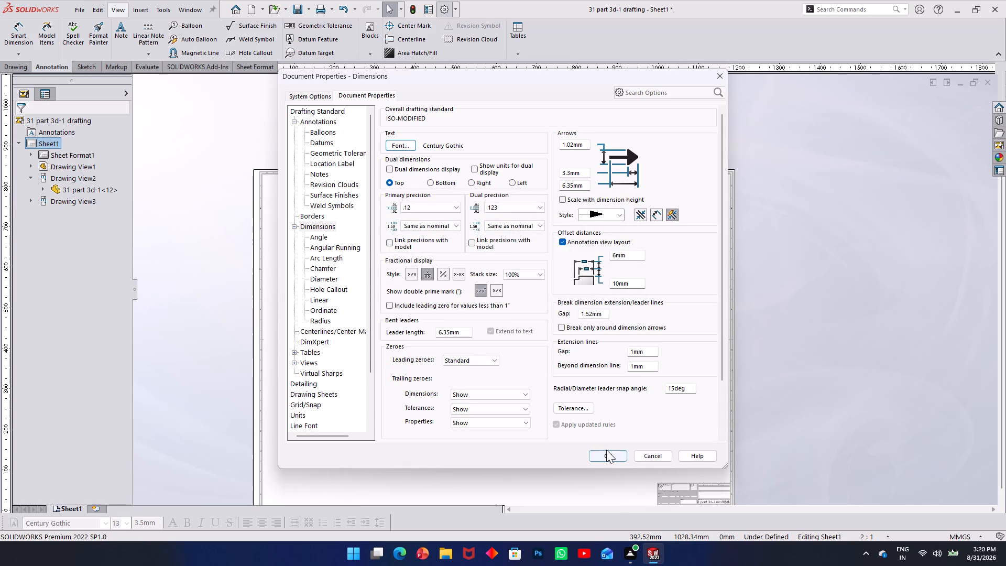
left_click(606, 450)
left_click(606, 453)
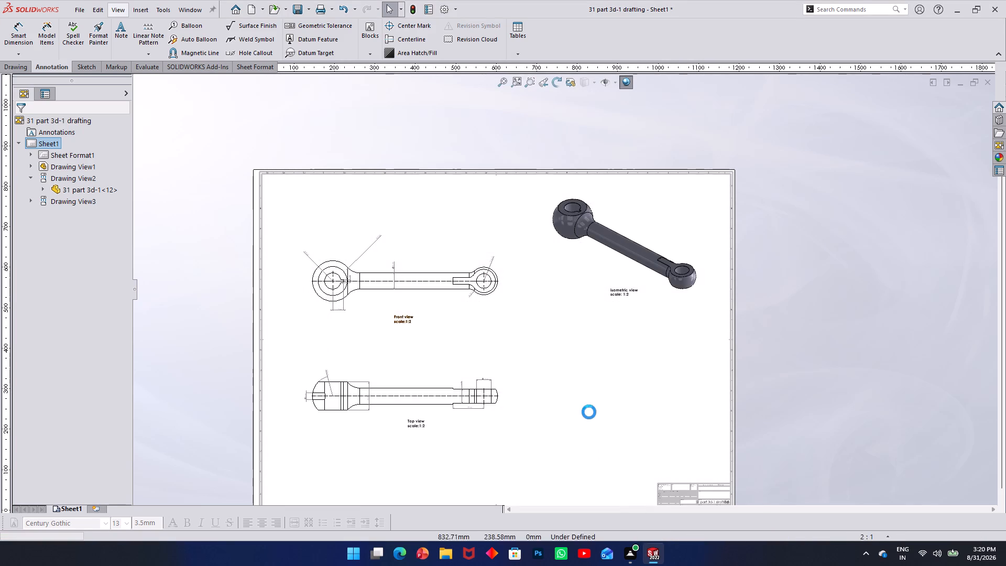
left_click(545, 383)
Save the drawing.
scroll(550, 343, "down", 2)
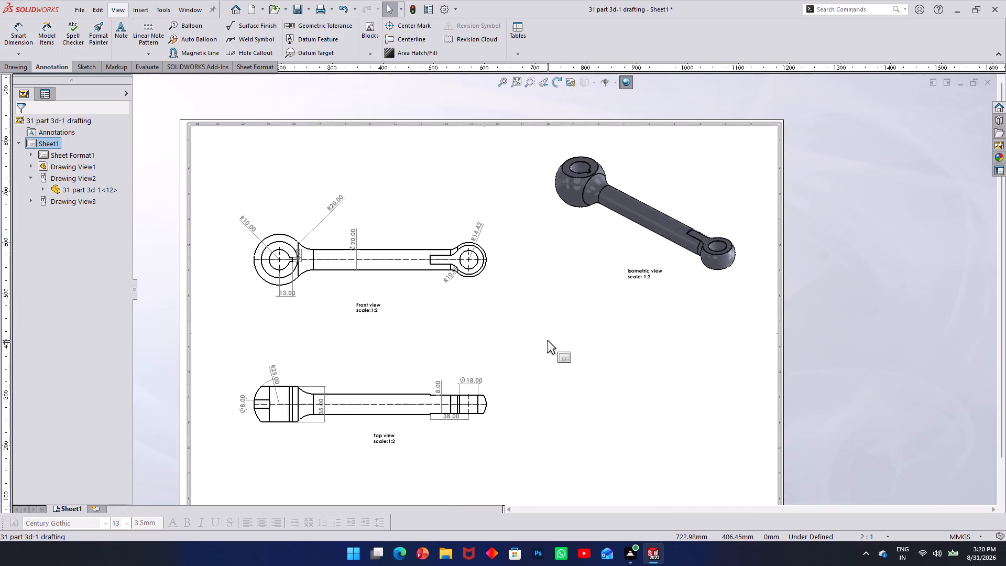
scroll(547, 340, "up", 2)
scroll(561, 395, "down", 2)
scroll(561, 390, "up", 2)
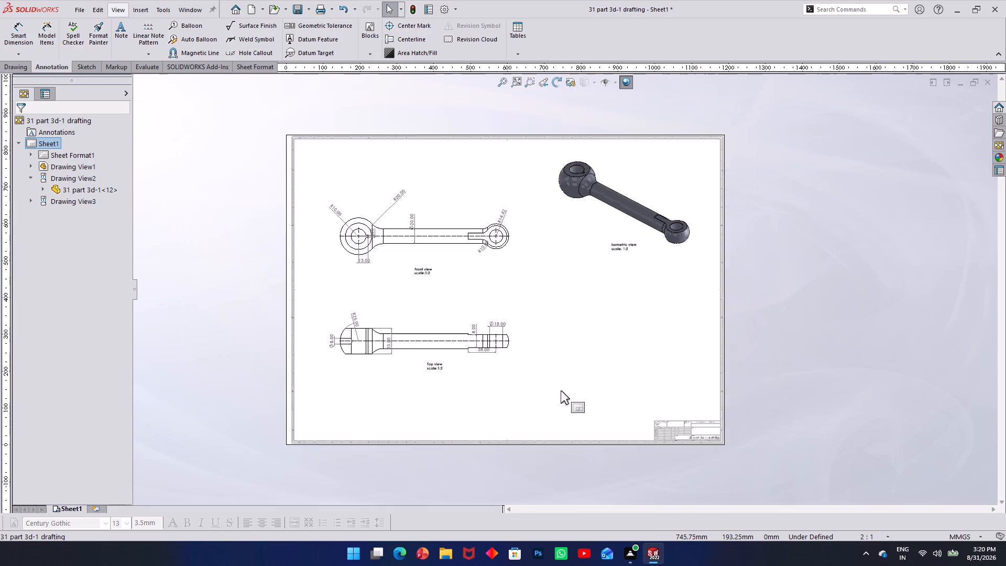
scroll(561, 390, "down", 2)
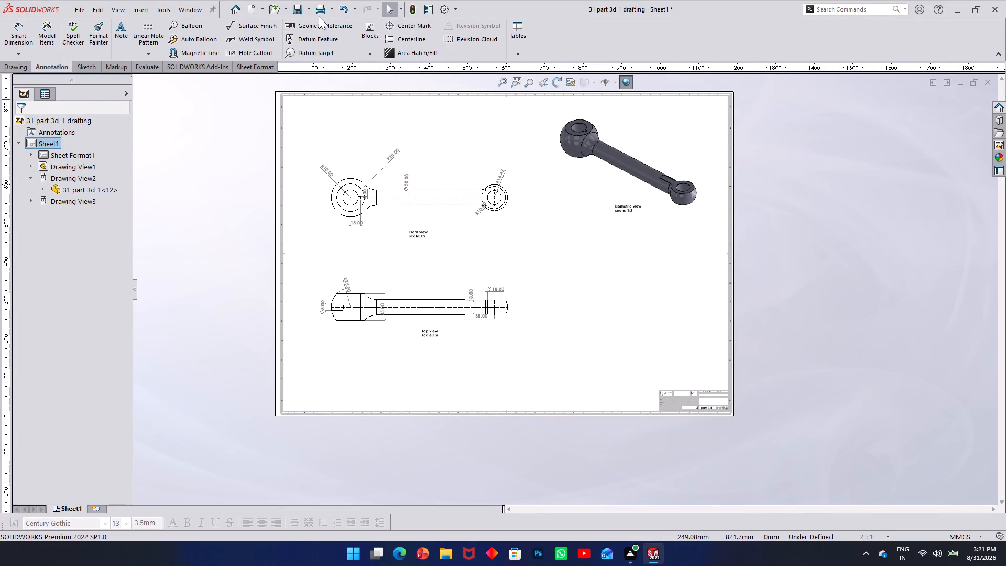
scroll(554, 264, "down", 2)
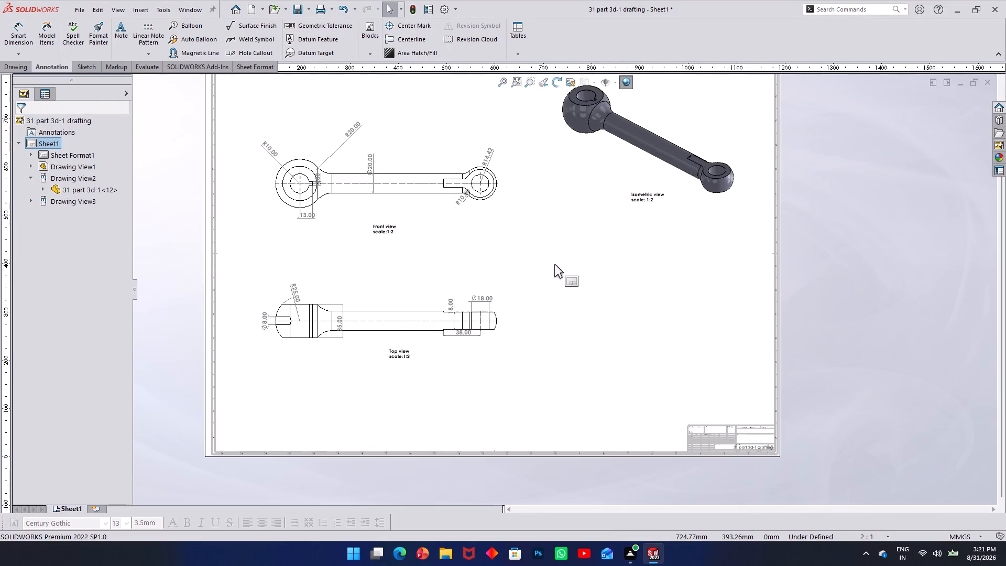
key("ctrl+s")
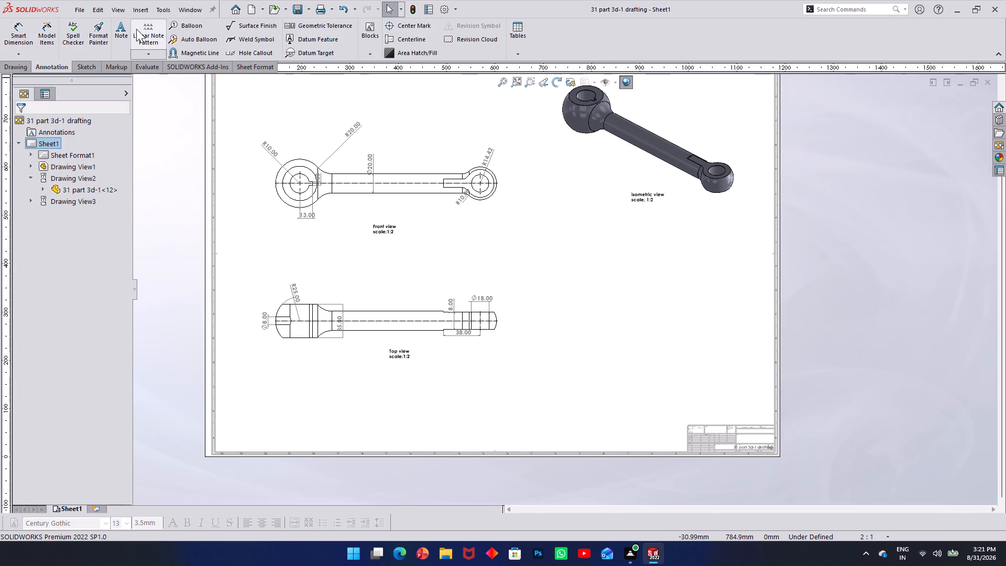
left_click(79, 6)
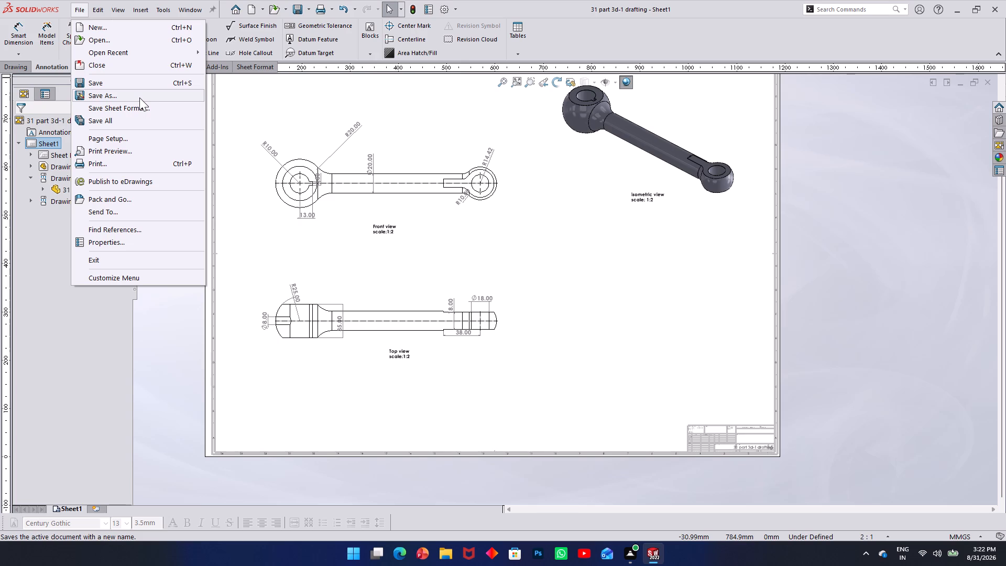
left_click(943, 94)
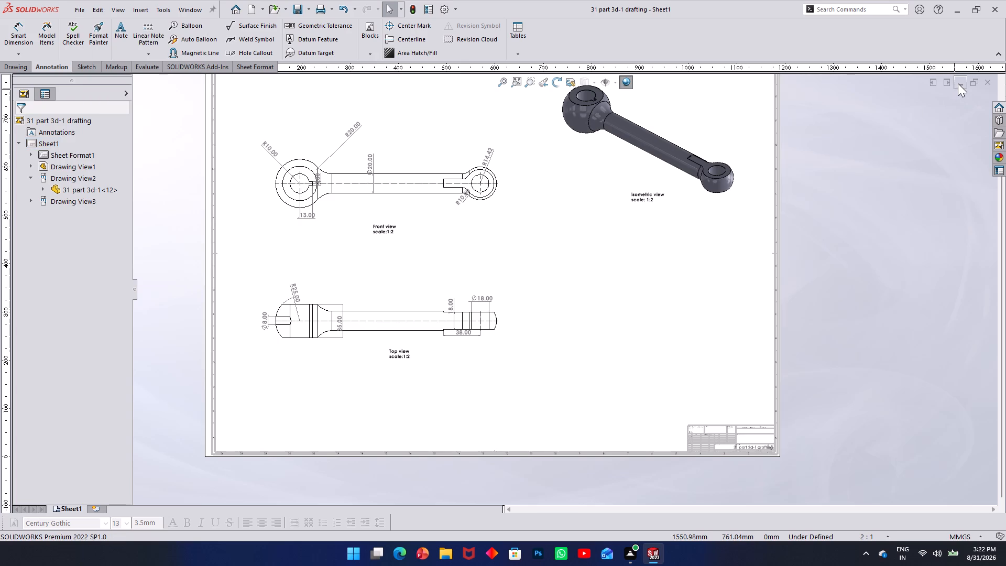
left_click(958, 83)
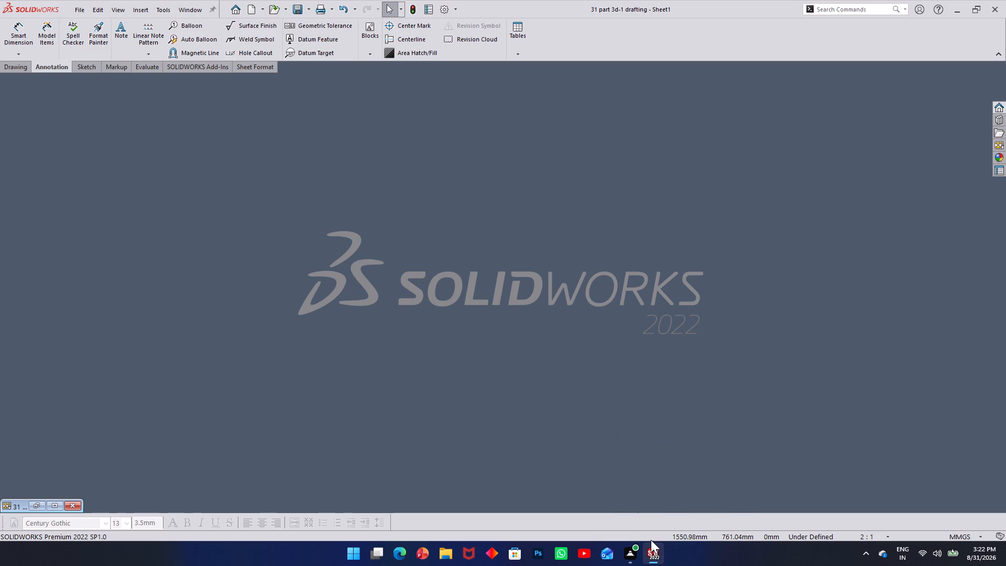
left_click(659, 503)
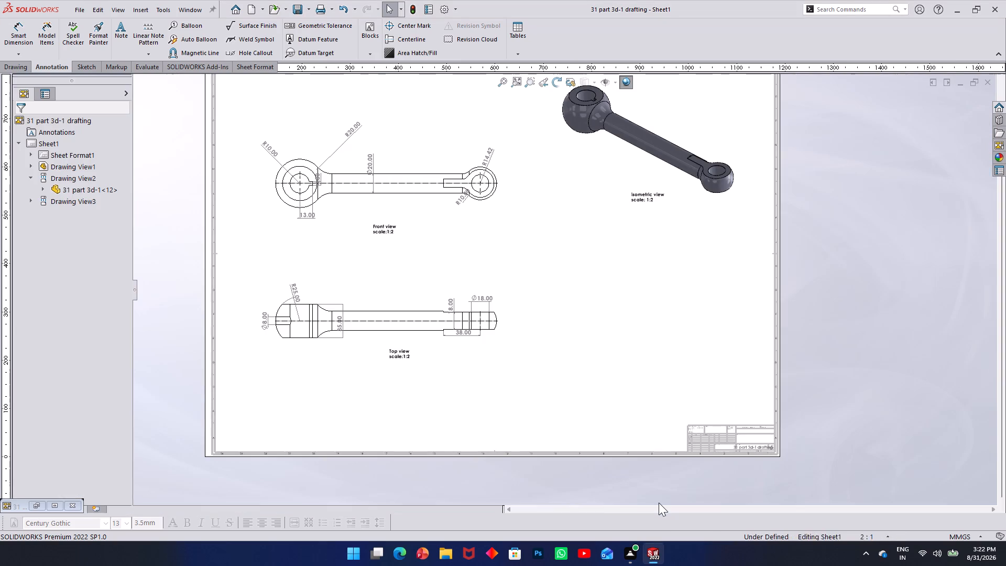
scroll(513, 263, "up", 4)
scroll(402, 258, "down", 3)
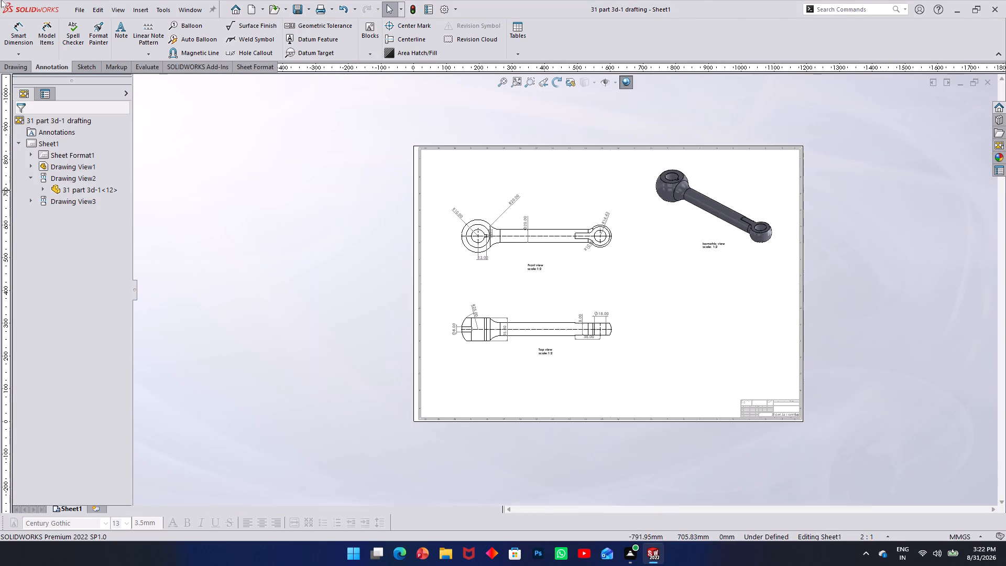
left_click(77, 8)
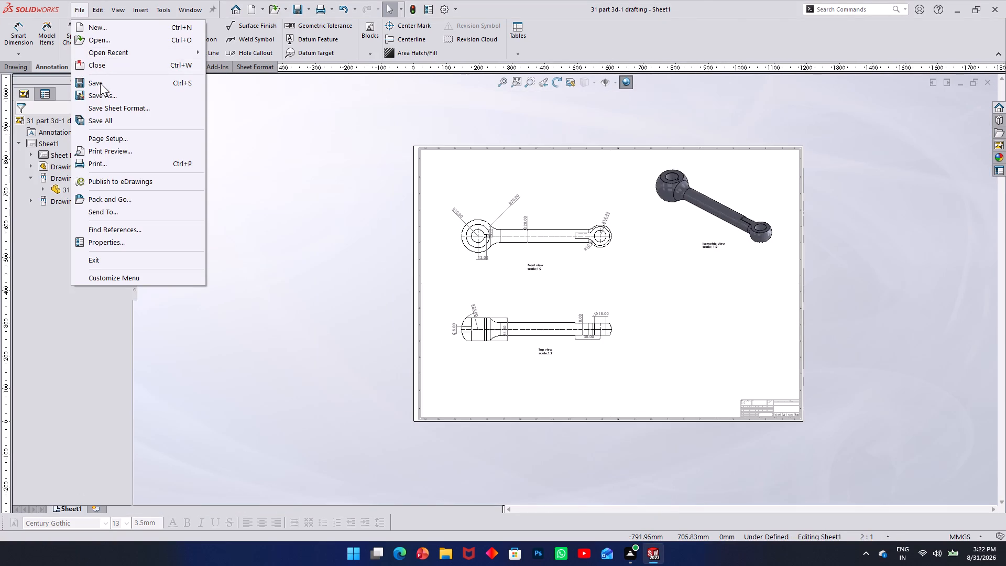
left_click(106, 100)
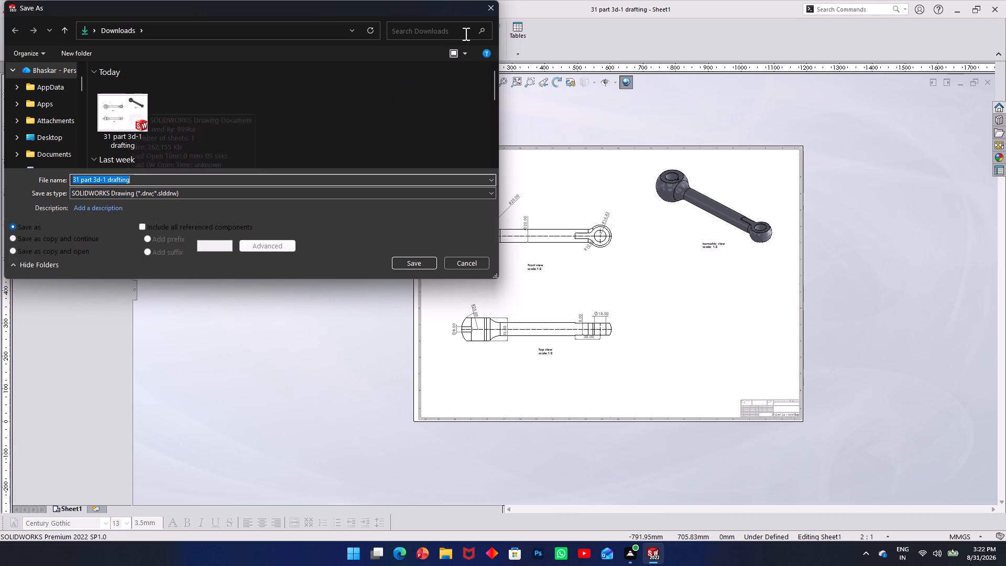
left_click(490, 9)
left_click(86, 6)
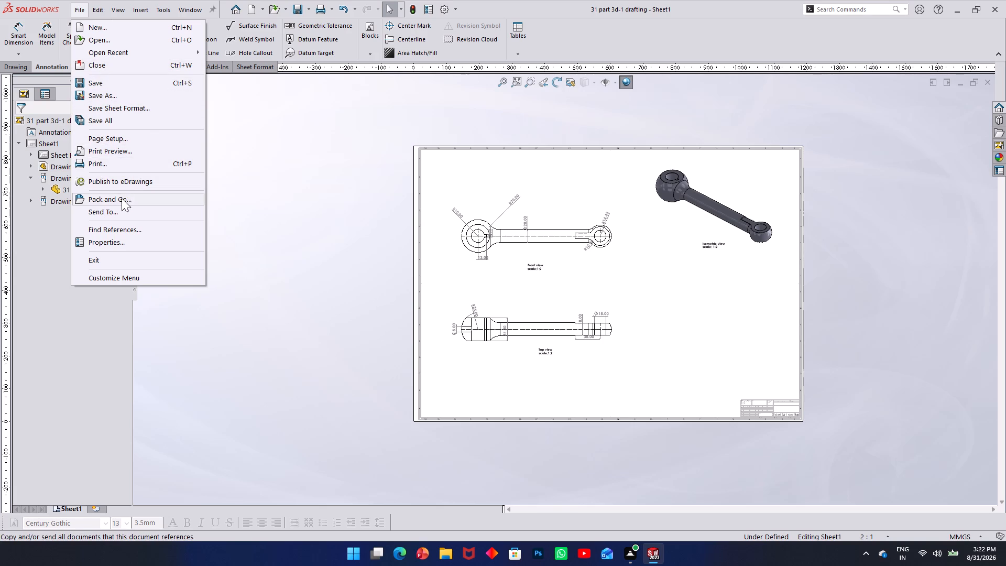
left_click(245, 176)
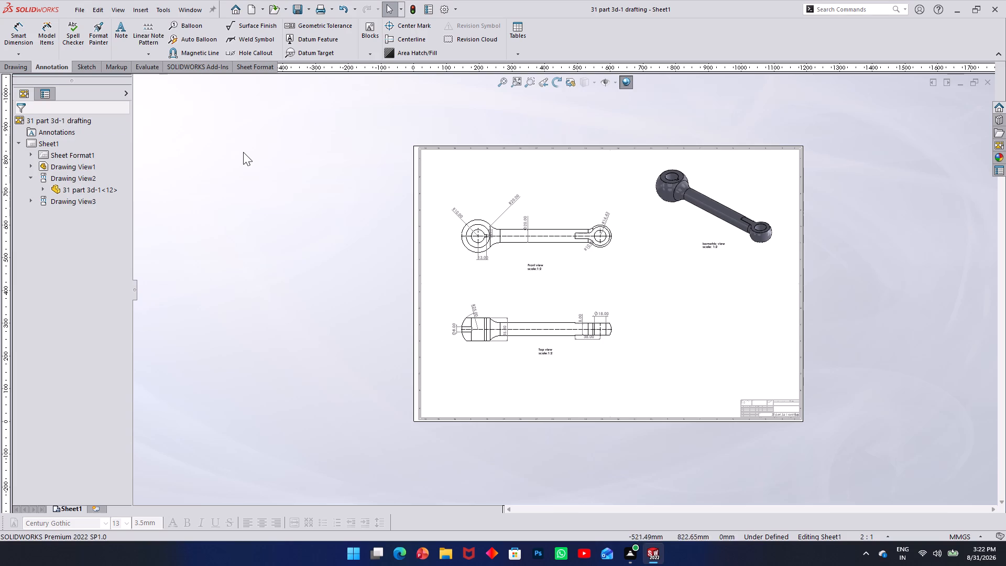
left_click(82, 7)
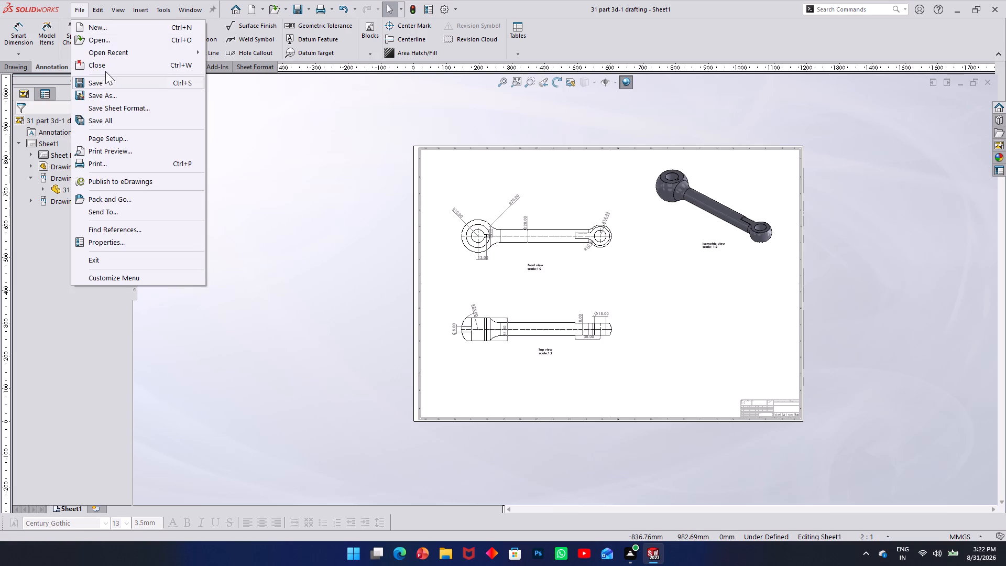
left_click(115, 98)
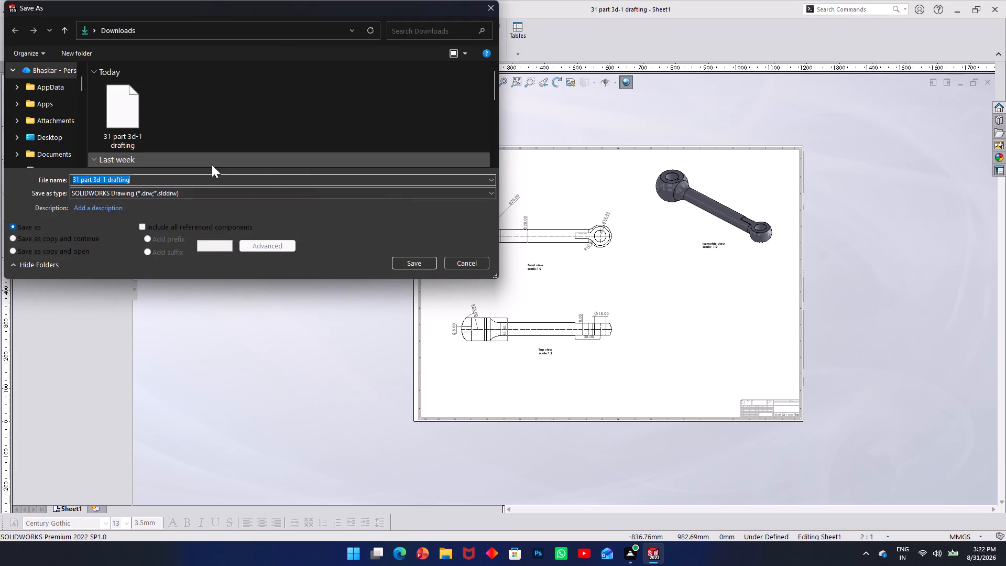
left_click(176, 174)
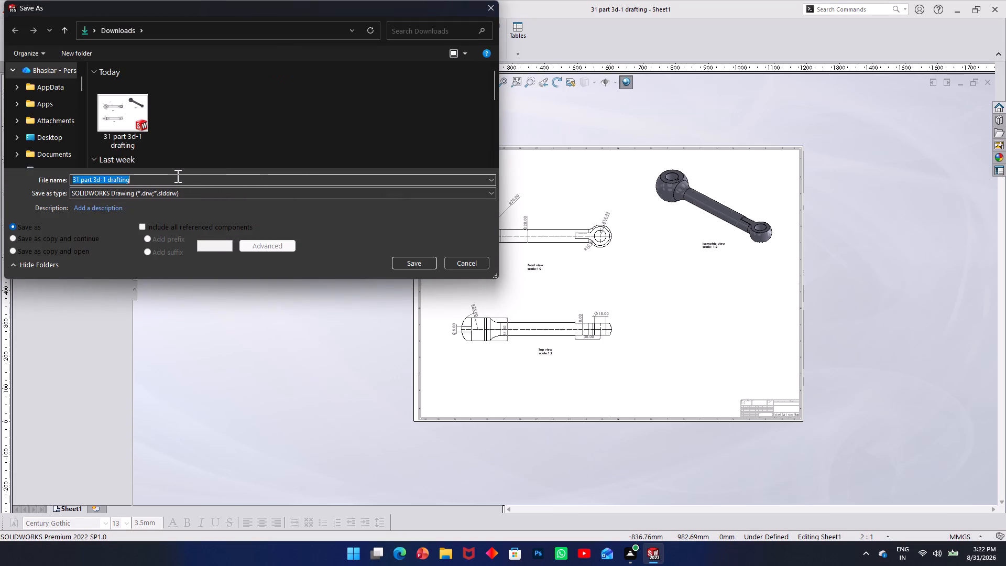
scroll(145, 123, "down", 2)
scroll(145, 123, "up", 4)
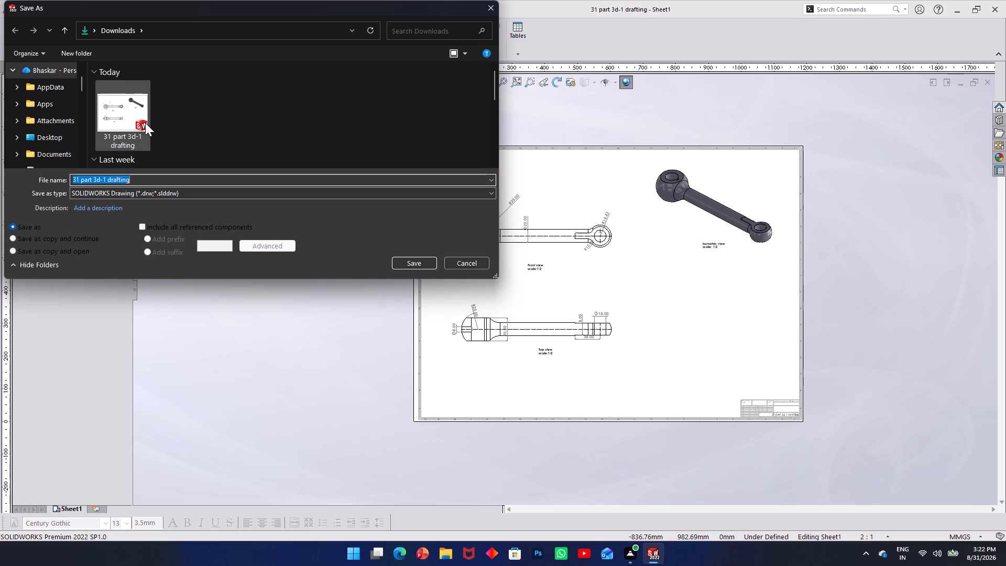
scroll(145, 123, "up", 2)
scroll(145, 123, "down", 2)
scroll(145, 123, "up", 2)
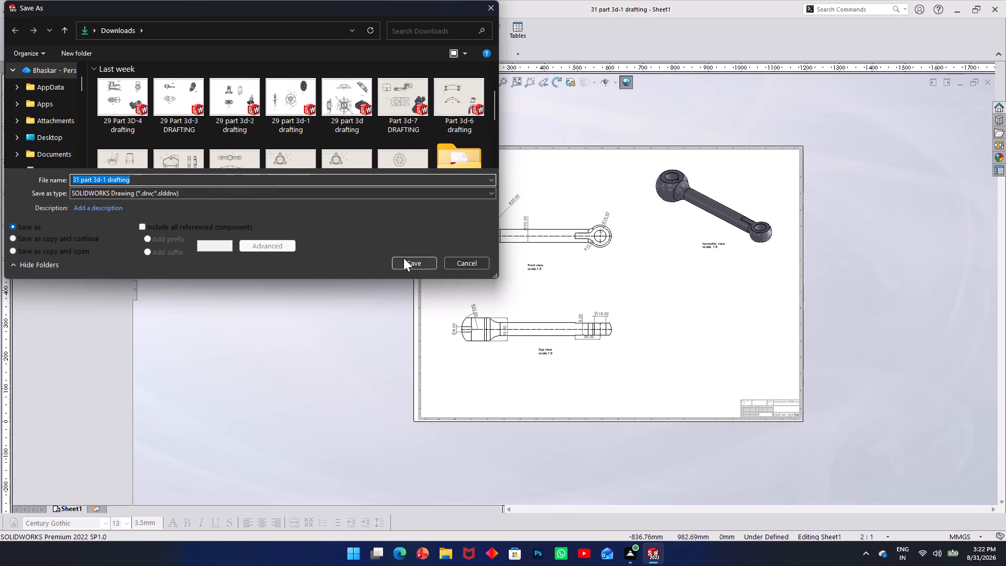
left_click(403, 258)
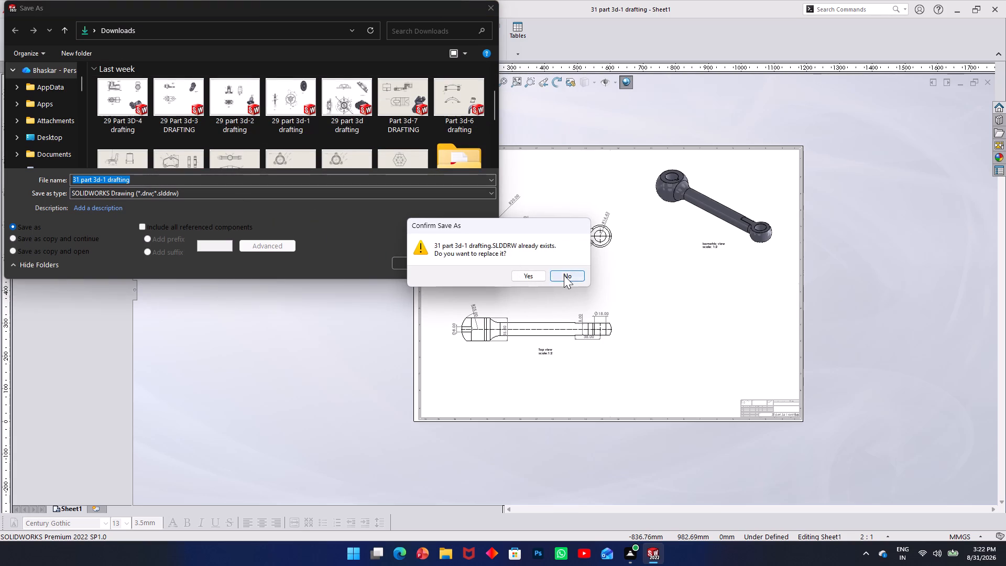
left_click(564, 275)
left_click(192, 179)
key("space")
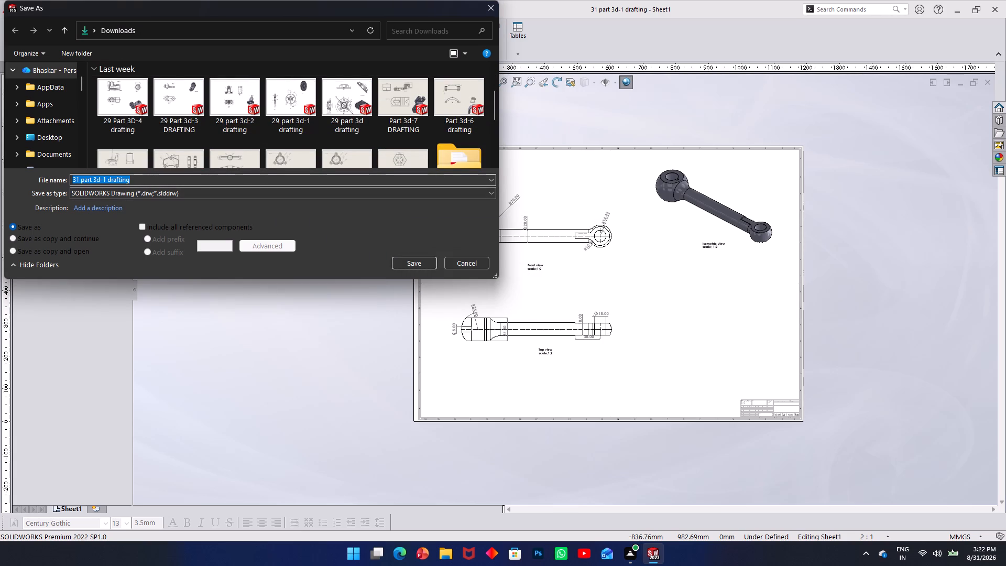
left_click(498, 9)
Save the drawing.
key("ctrl+s")
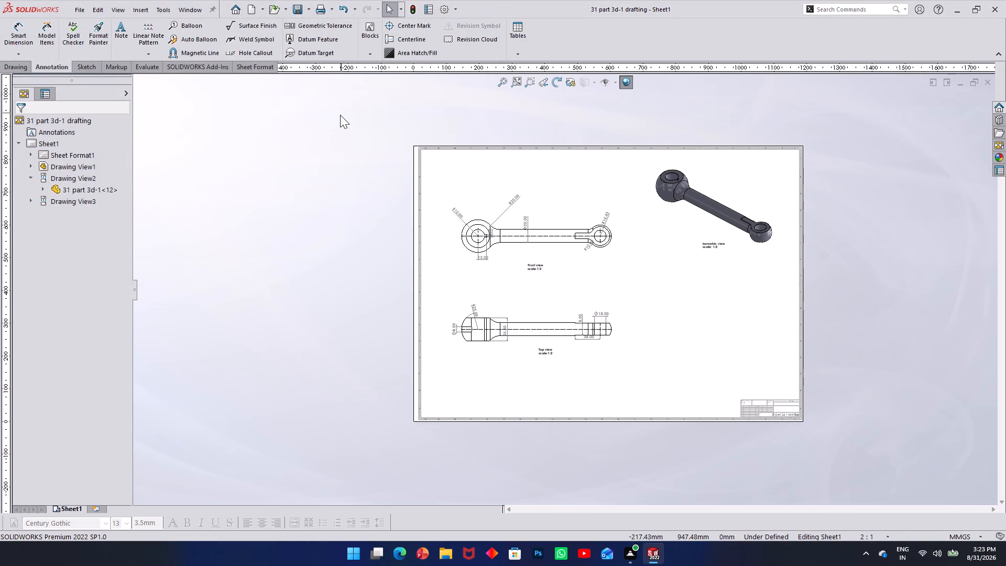
key("ctrl+s")
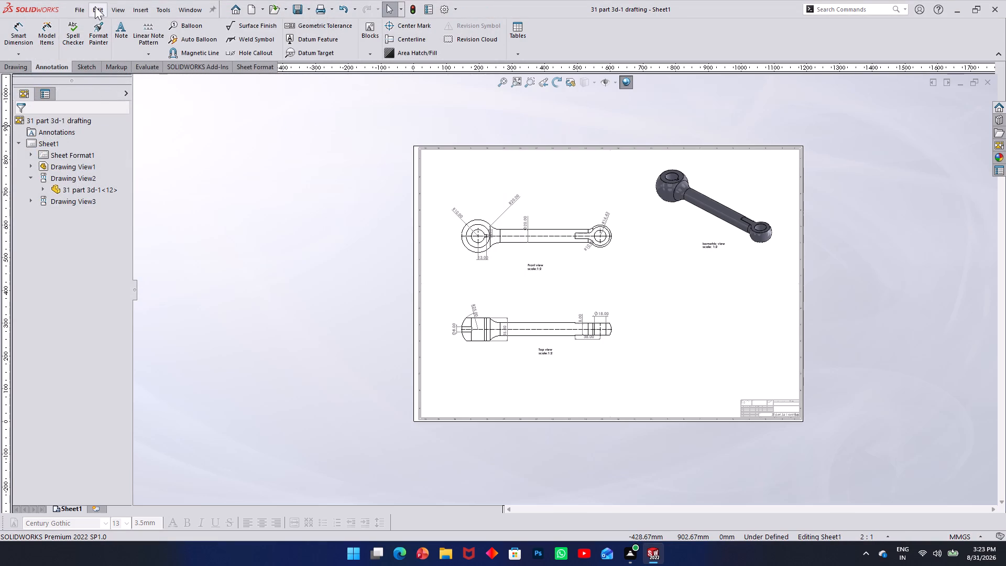
Save the drawing in the Downloads folder as an Adobe PDF file named "31 part 3d-1 drafting pdf".
left_click(95, 7)
left_click(73, 8)
left_click(98, 91)
left_click(248, 170)
left_click(232, 173)
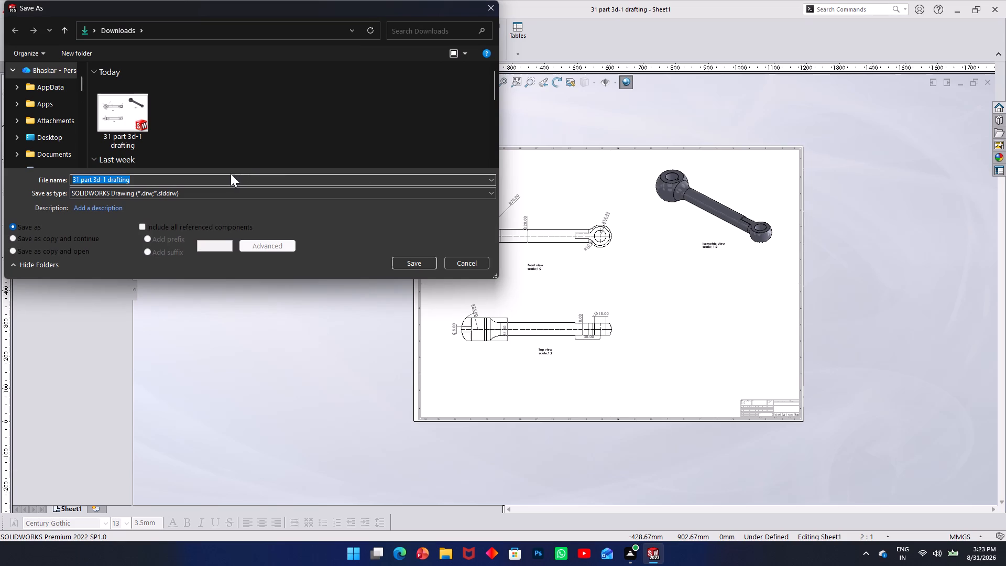
left_click(220, 181)
key("space")
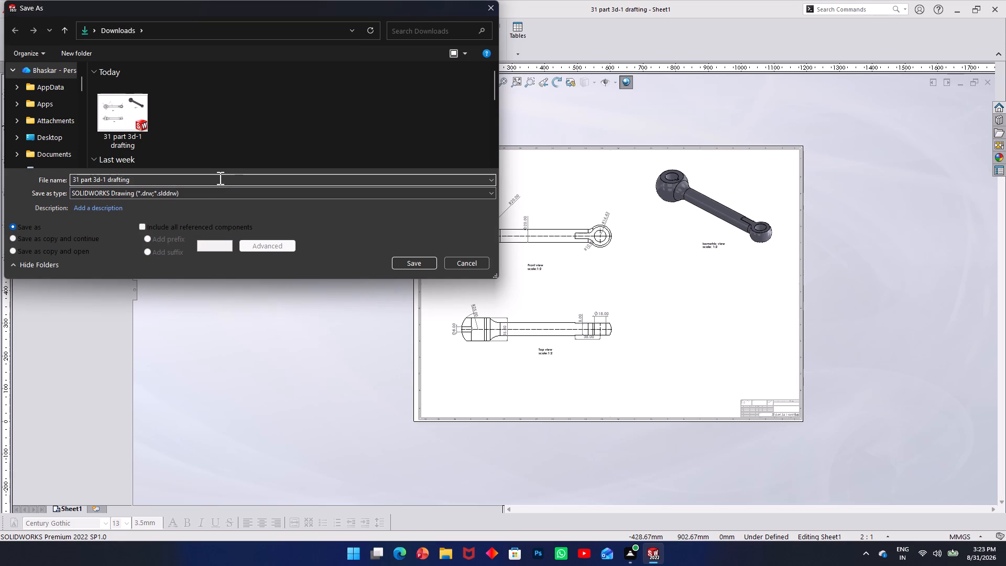
type("pdf")
left_click(366, 195)
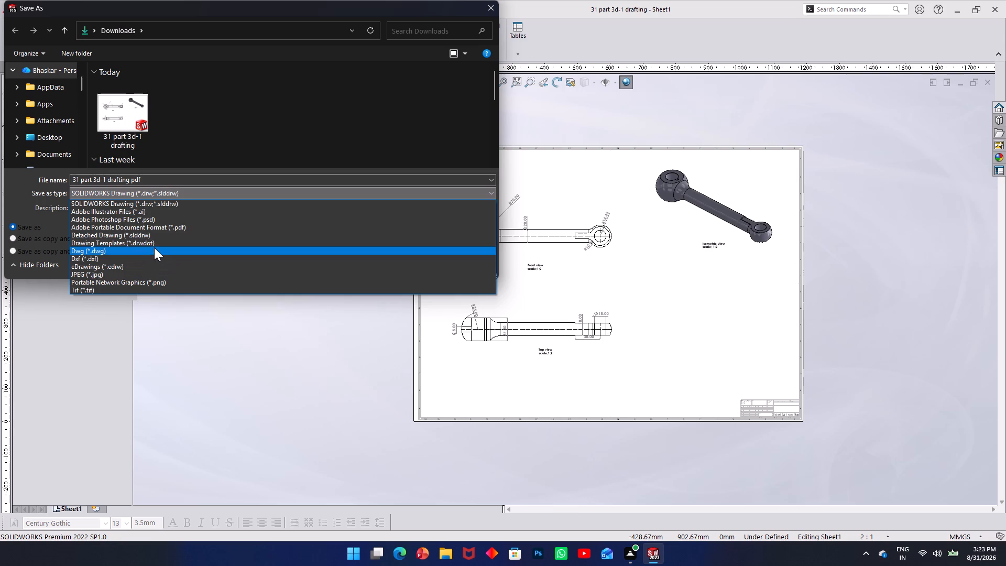
left_click(170, 228)
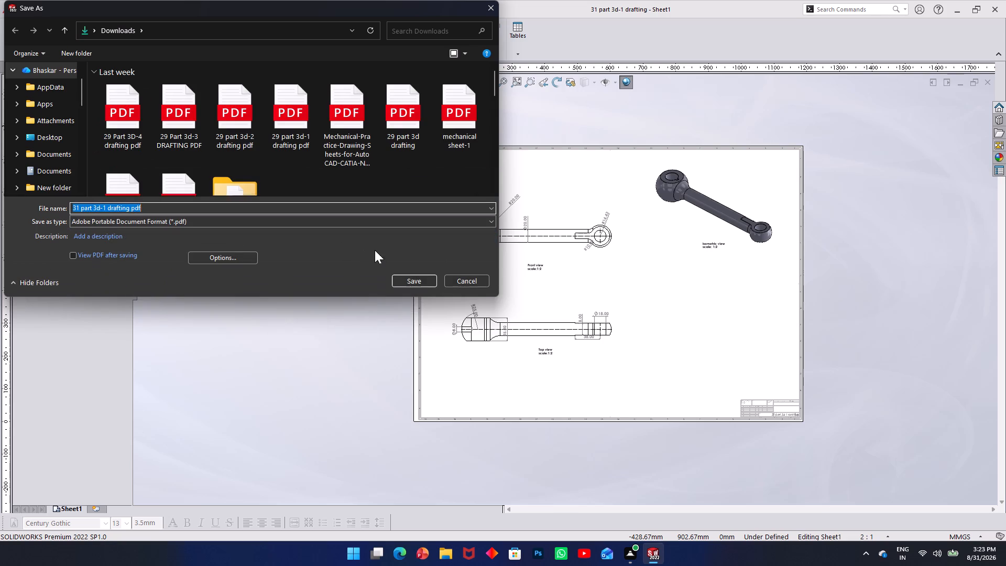
left_click(418, 278)
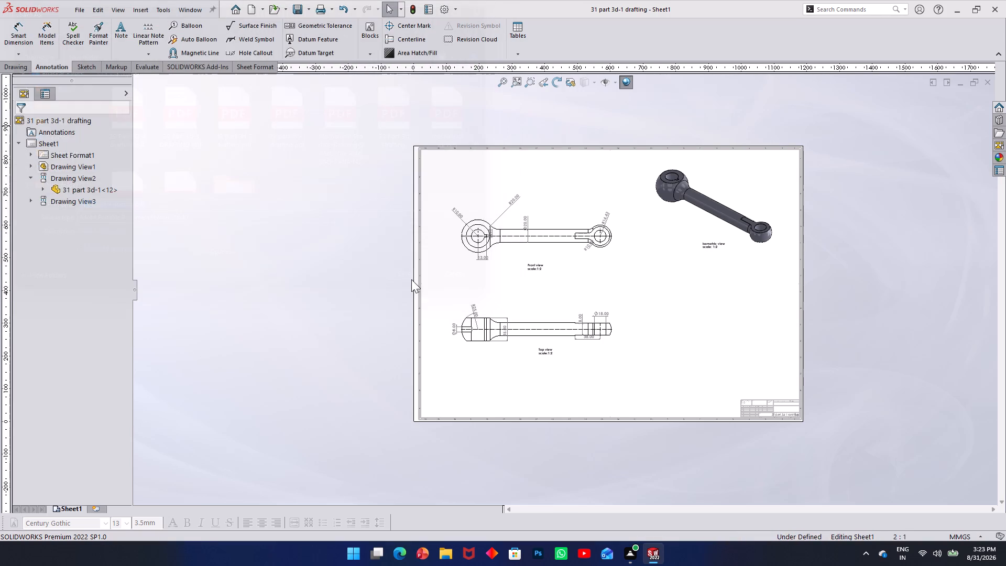